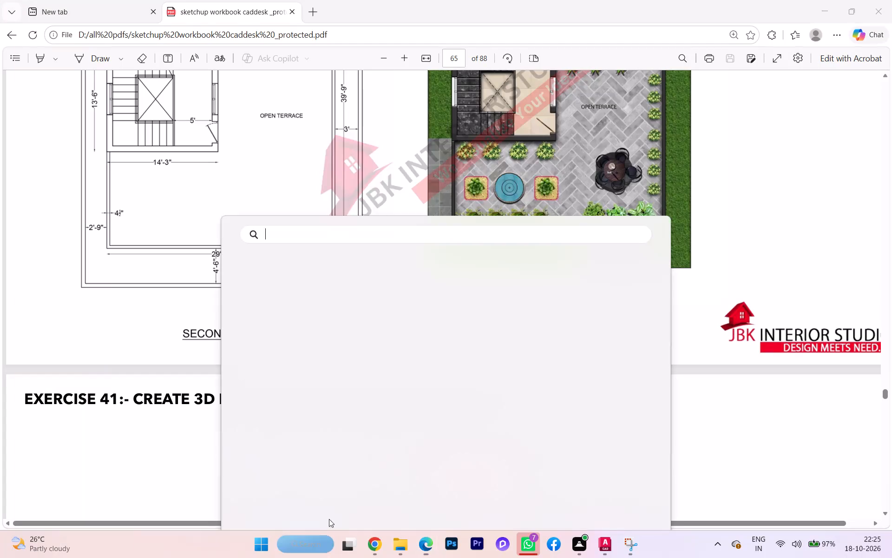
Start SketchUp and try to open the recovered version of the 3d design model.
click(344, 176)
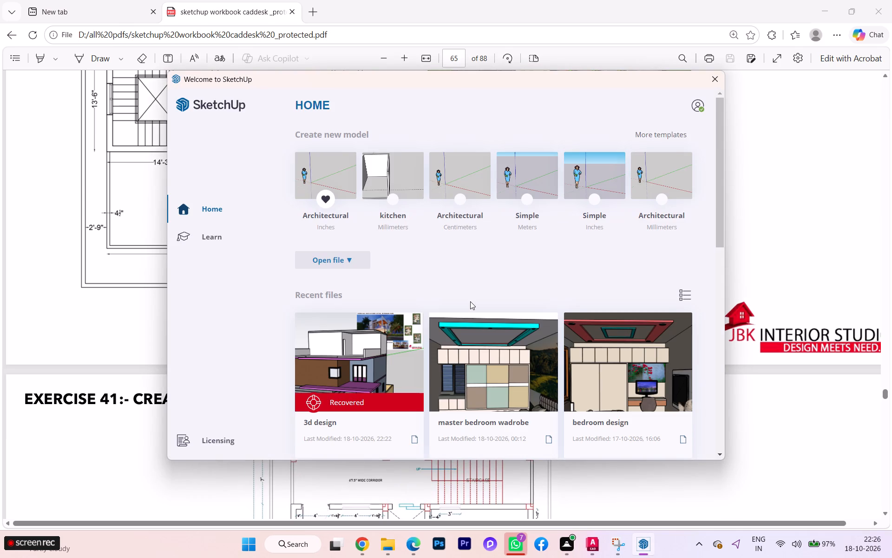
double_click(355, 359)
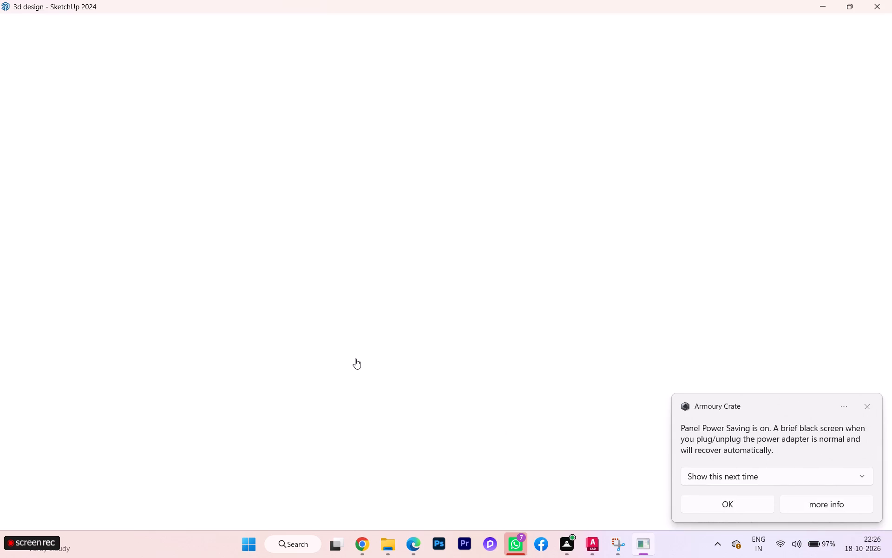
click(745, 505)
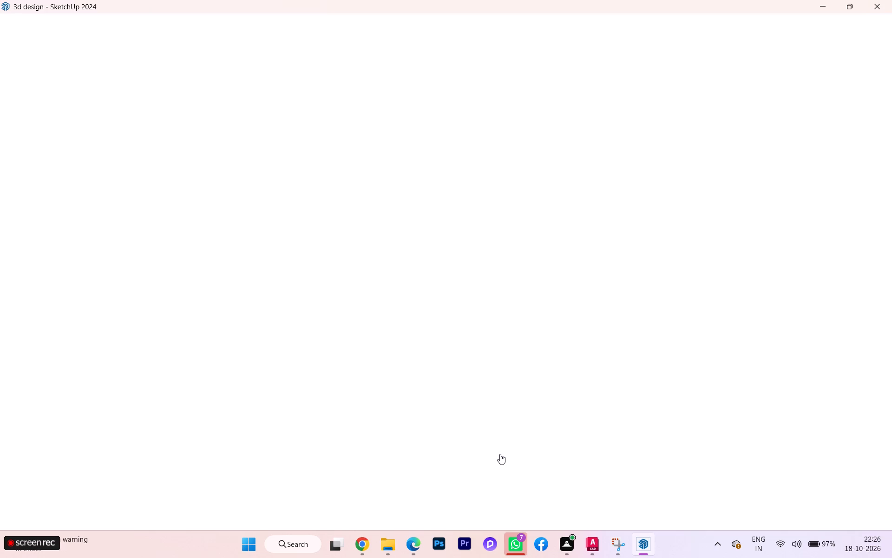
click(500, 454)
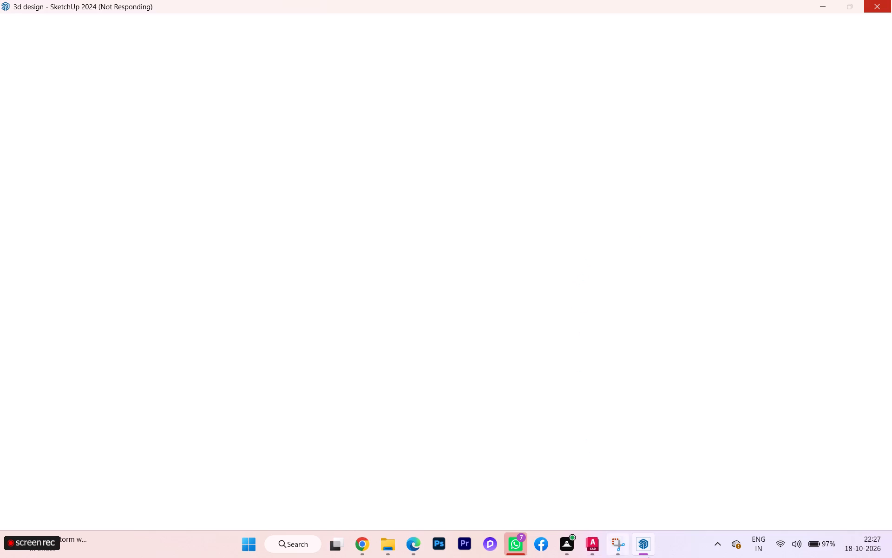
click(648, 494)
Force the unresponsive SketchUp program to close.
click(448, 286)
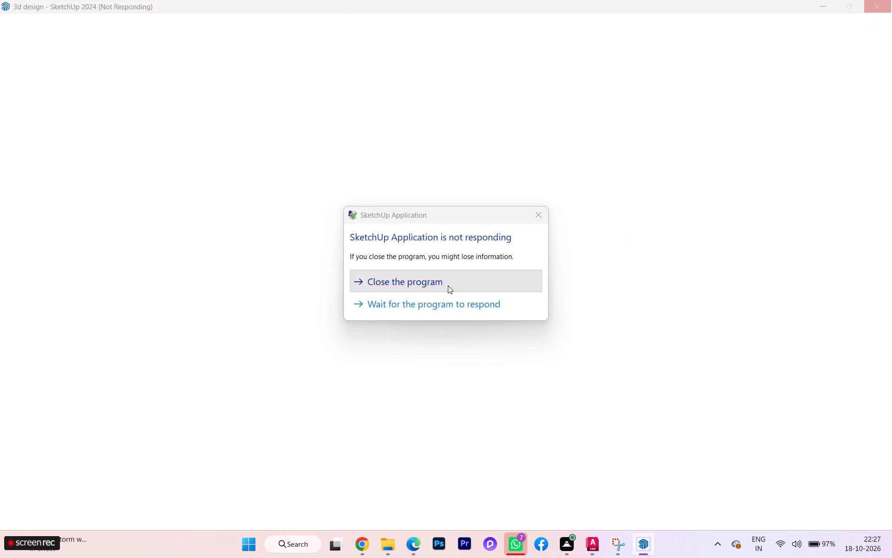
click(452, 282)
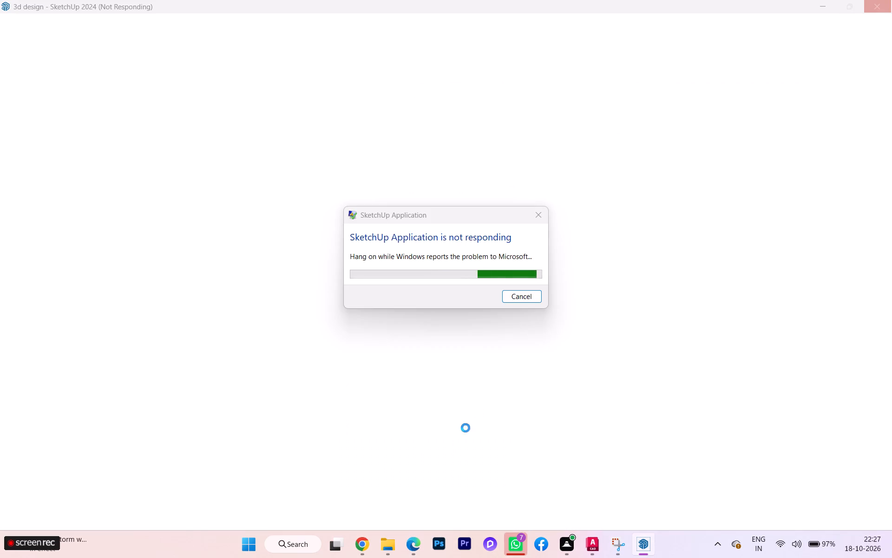
Relaunch SketchUp 2024 and bring its welcome window to the front.
click(299, 539)
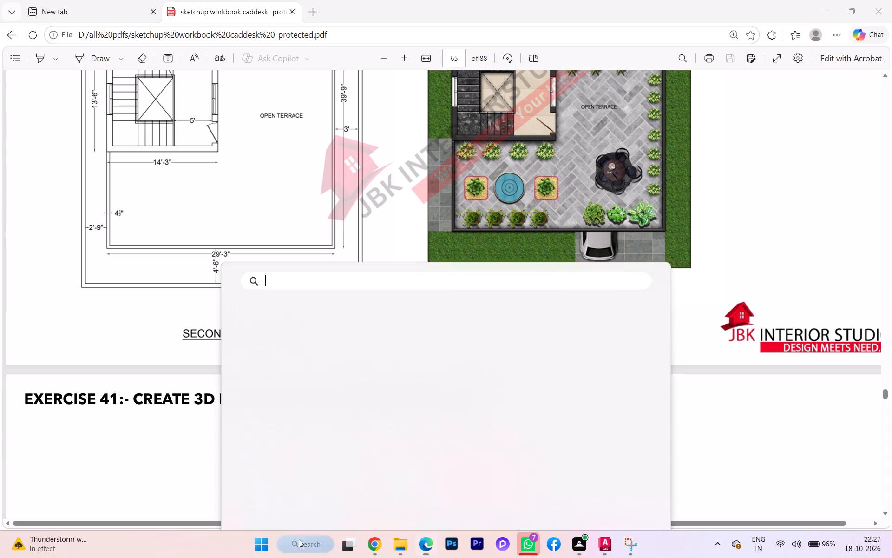
right_click(449, 187)
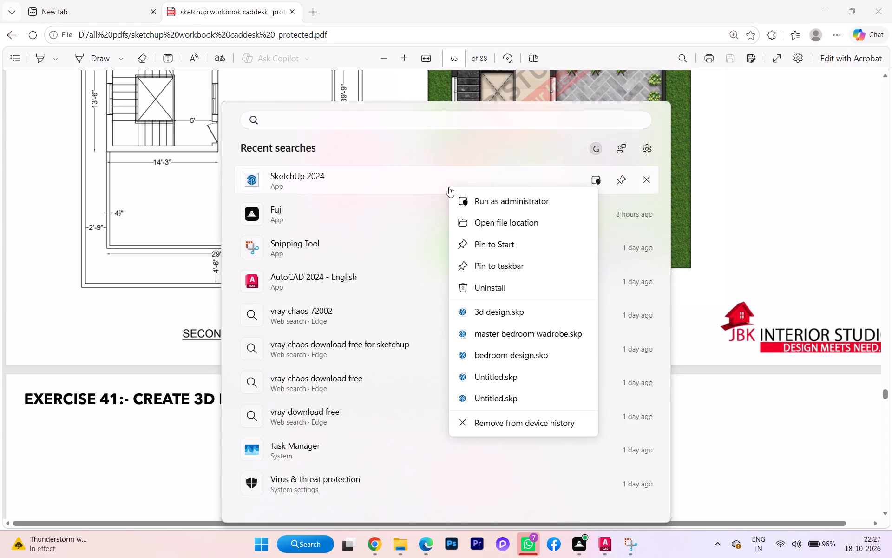
click(395, 165)
click(394, 169)
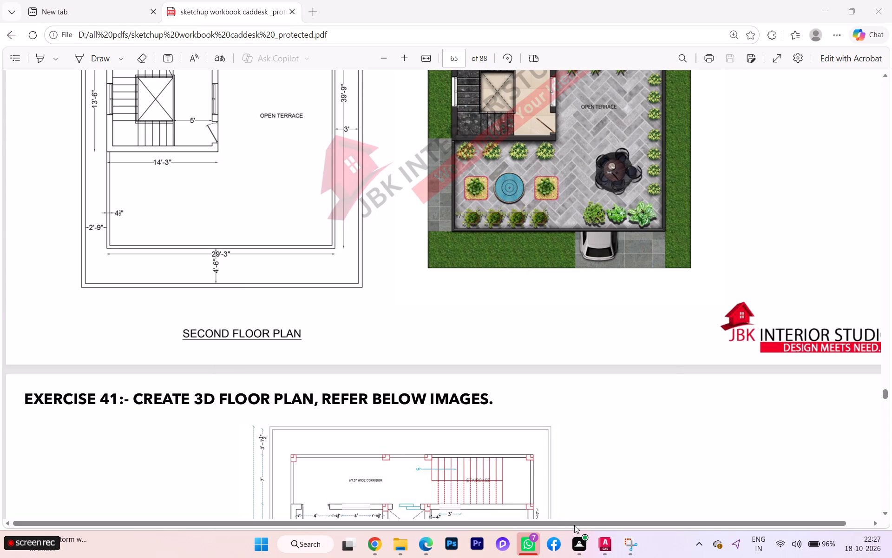
click(674, 446)
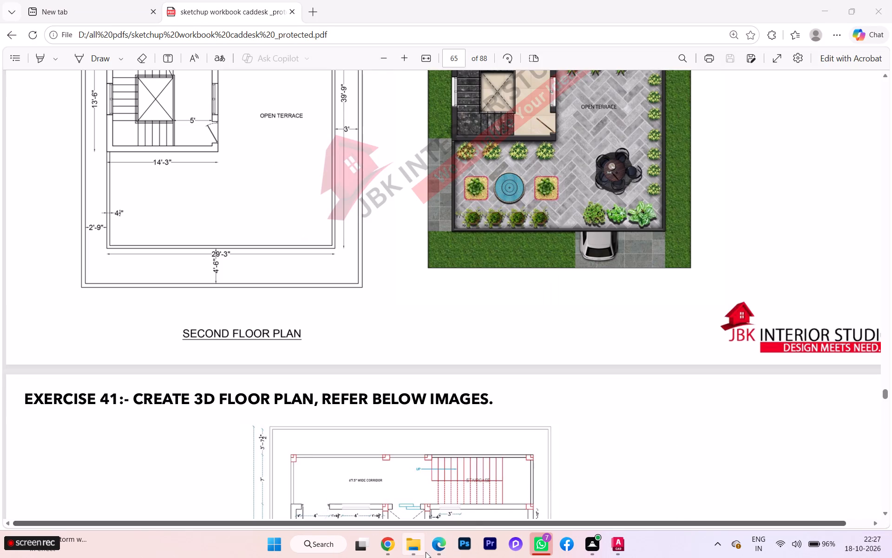
click(464, 444)
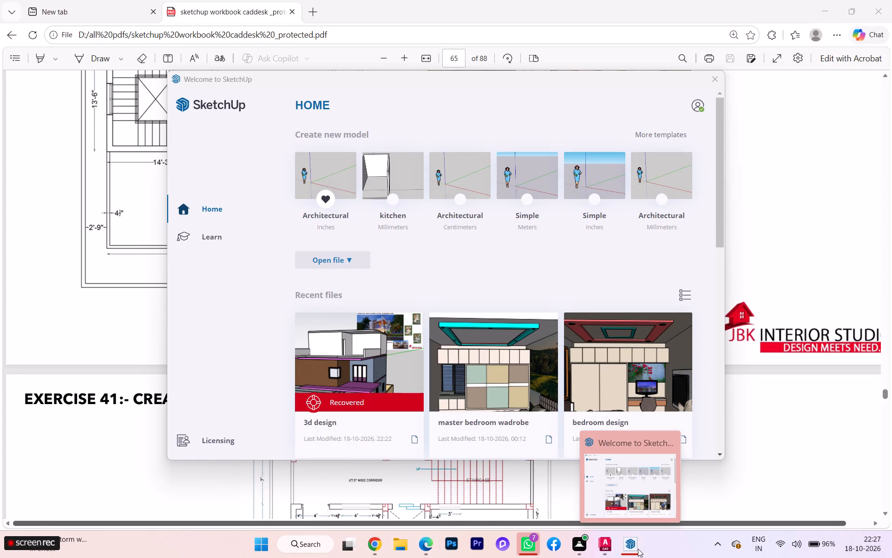
click(633, 507)
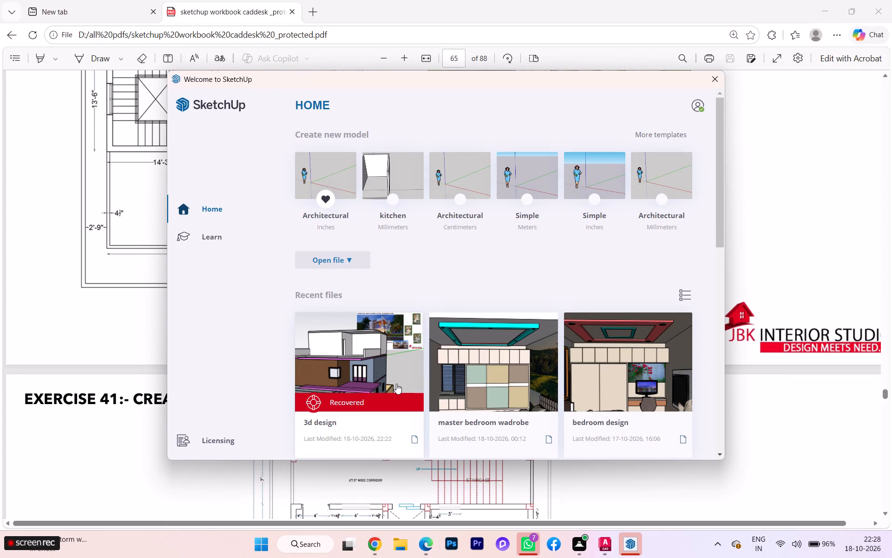
Open the recovered version of the 3d design model, keeping the recovery file instead of deleting it.
right_click(396, 384)
double_click(415, 436)
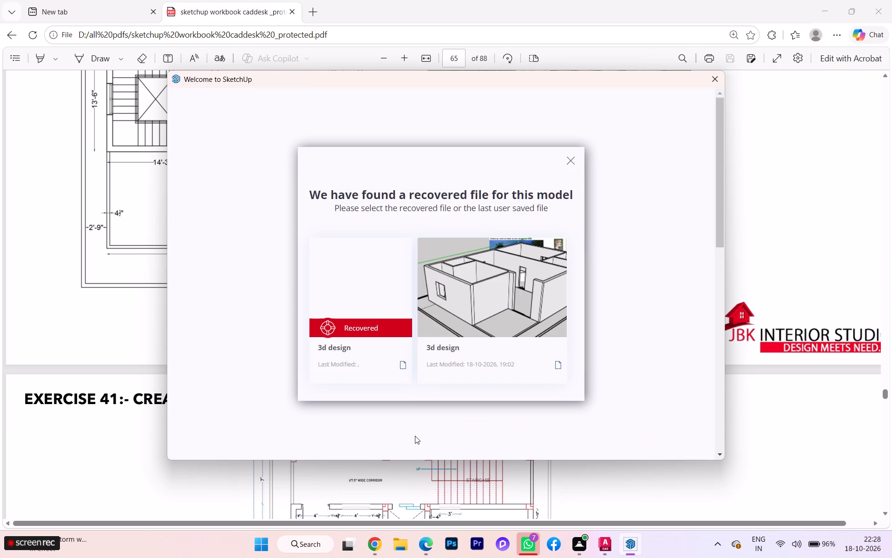
double_click(516, 349)
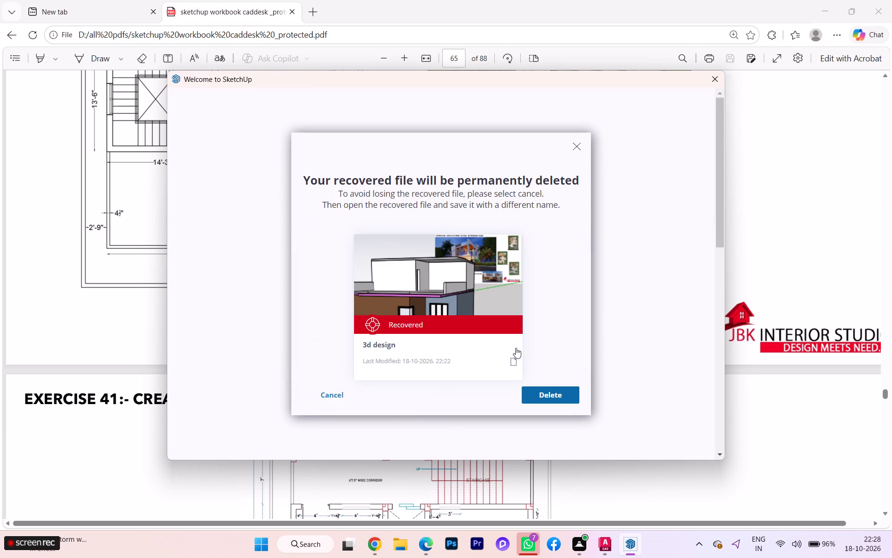
double_click(462, 319)
click(576, 144)
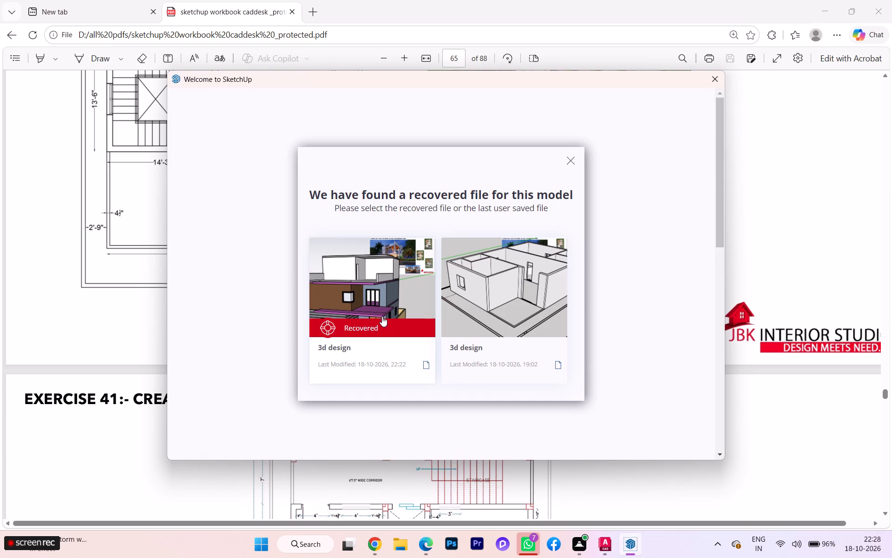
double_click(380, 305)
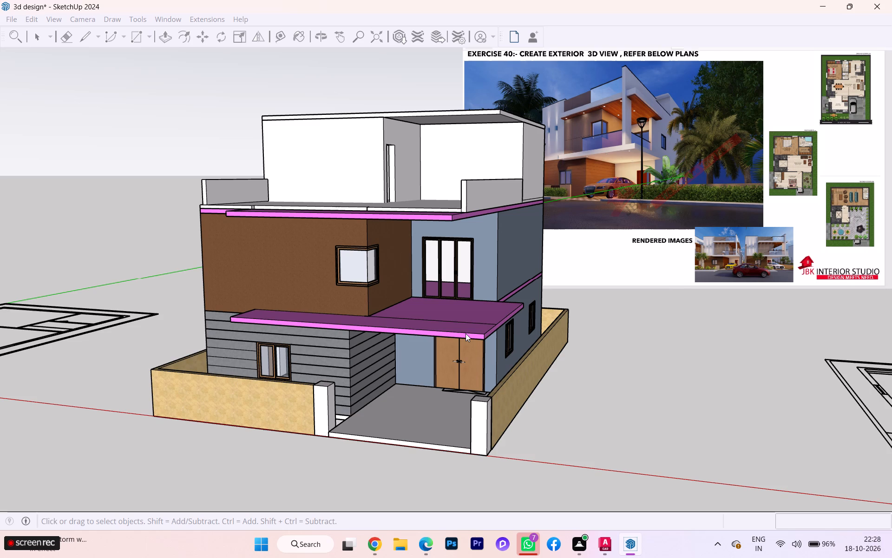
Dismiss the D5 Lite new-version notice in the recovered model.
scroll(655, 409, up, 2)
scroll(455, 281, down, 2)
click(649, 337)
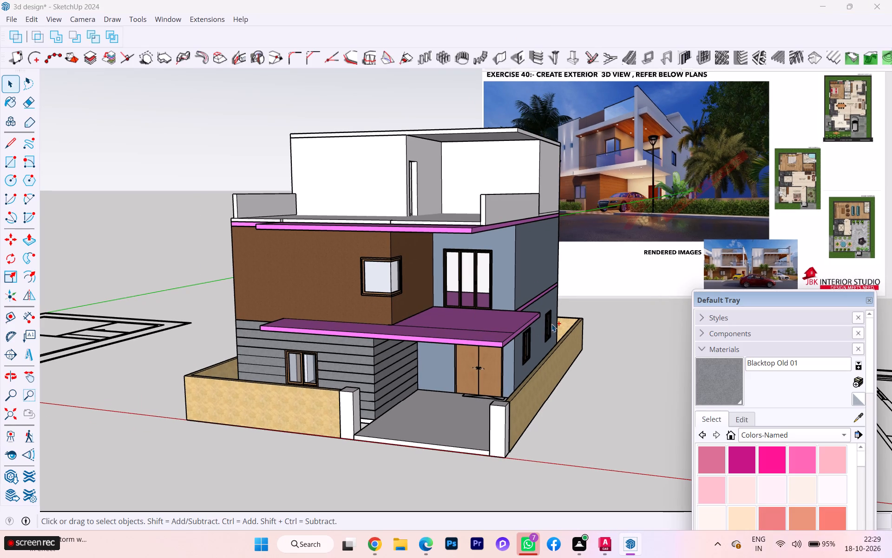
scroll(615, 301, left, 4)
scroll(614, 293, right, 3)
scroll(613, 292, up, 1)
scroll(613, 290, down, 1)
scroll(613, 290, left, 1)
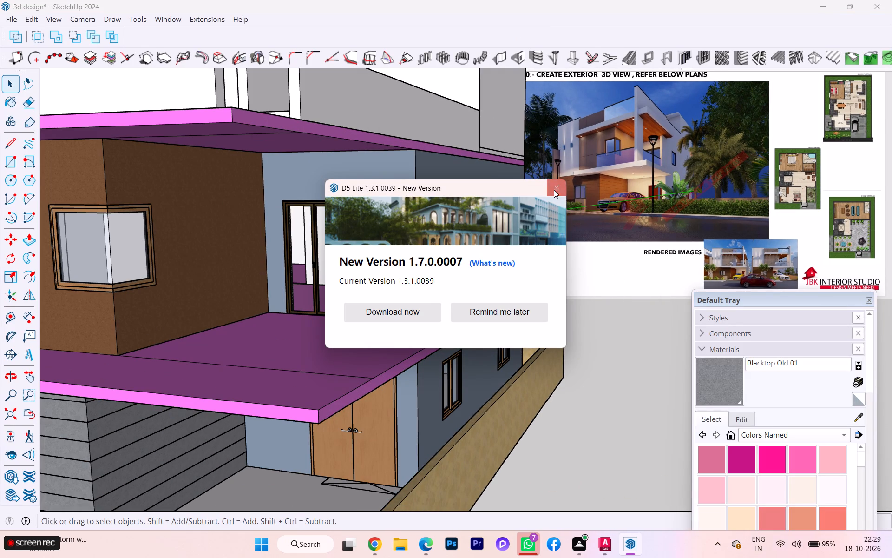
scroll(556, 188, left, 1)
click(556, 188)
Open the nested first-floor wall group for editing and select the outer face of the windowless side wall beside the balcony.
scroll(540, 301, down, 3)
scroll(539, 305, up, 1)
scroll(539, 305, down, 5)
middle_drag(520, 327, 443, 323)
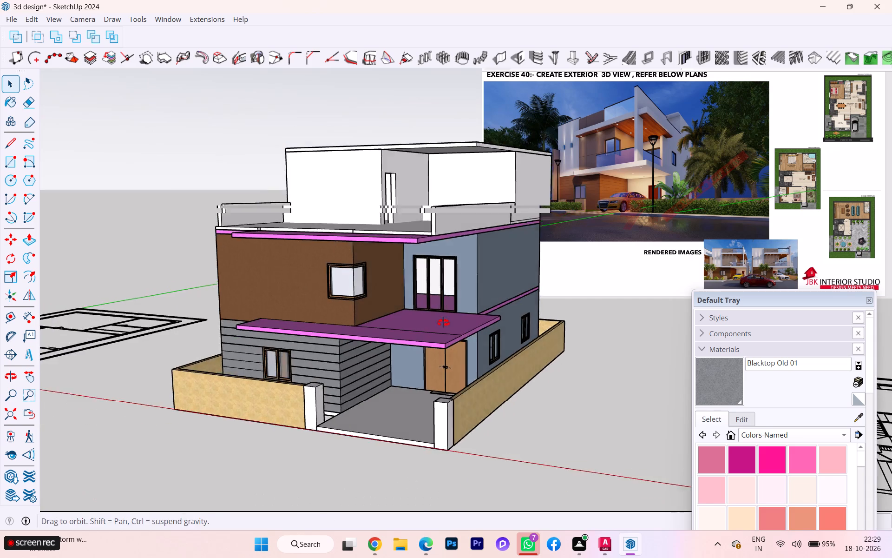
middle_drag(443, 323, 285, 321)
scroll(443, 345, up, 4)
scroll(529, 336, up, 2)
triple_click(496, 242)
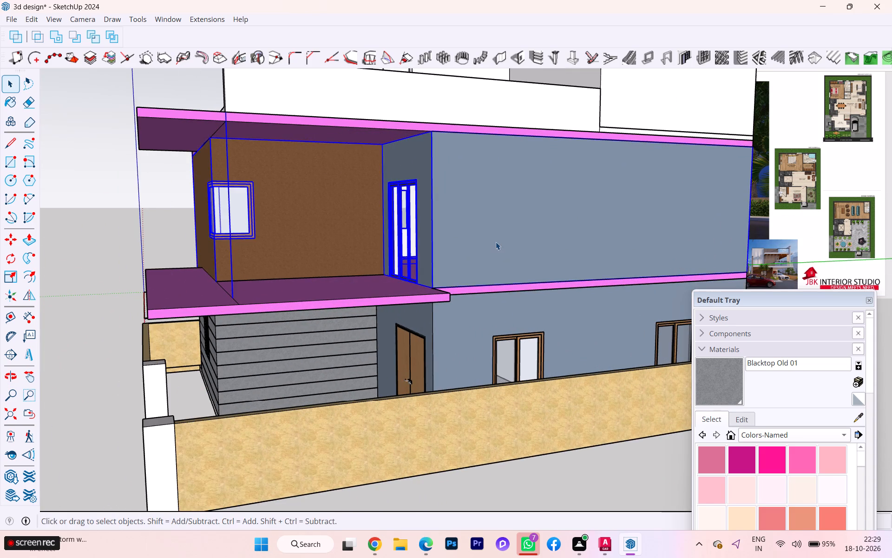
triple_click(496, 242)
triple_click(496, 242)
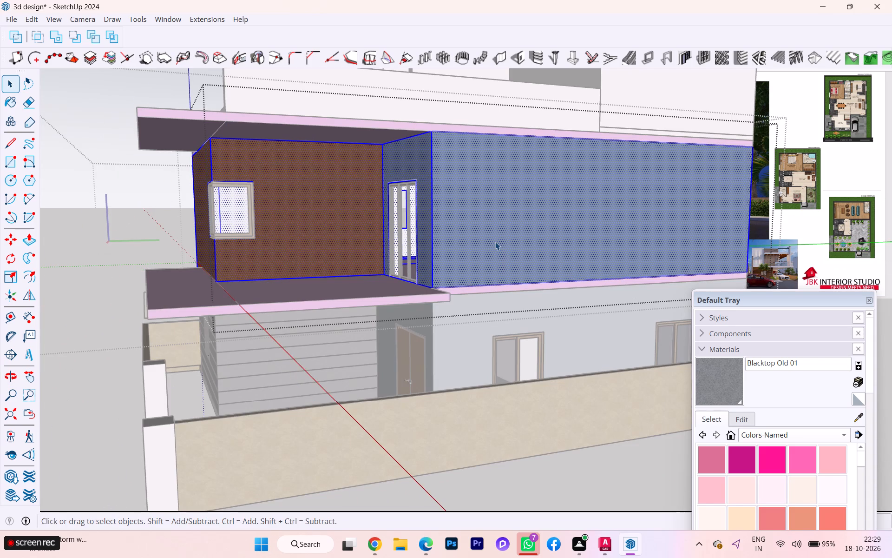
double_click(495, 242)
triple_click(462, 239)
triple_click(462, 239)
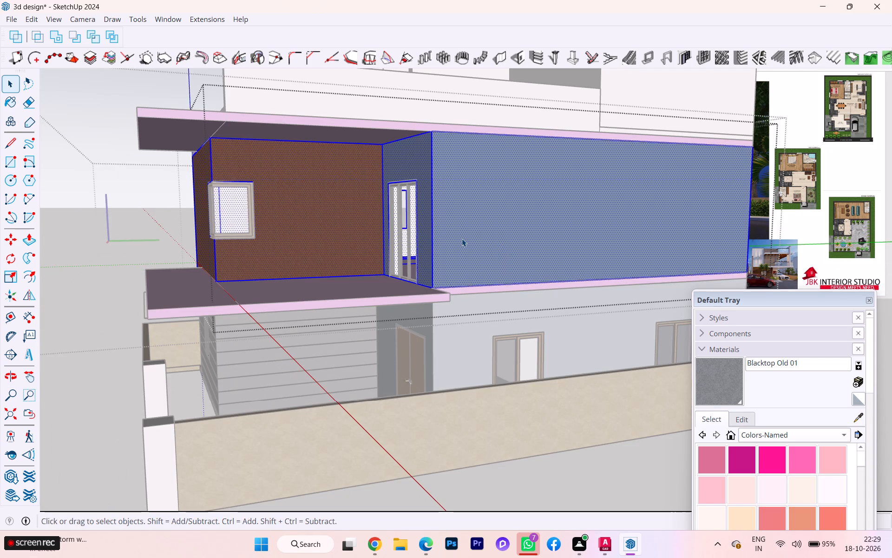
click(460, 239)
double_click(483, 250)
click(484, 250)
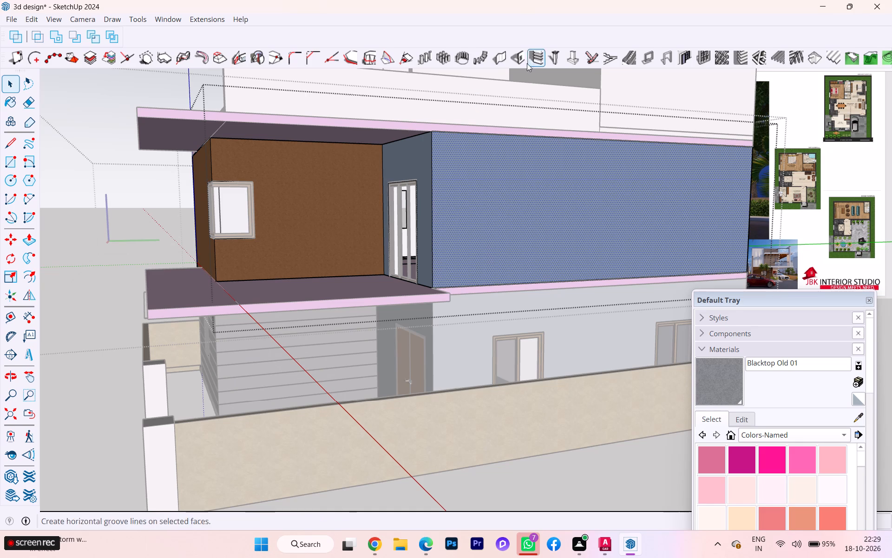
Create a wall opening 4' wide and 4' high in the first-floor side wall, 3' above its base, over the front ground-floor window.
click(523, 52)
drag(621, 242, 565, 238)
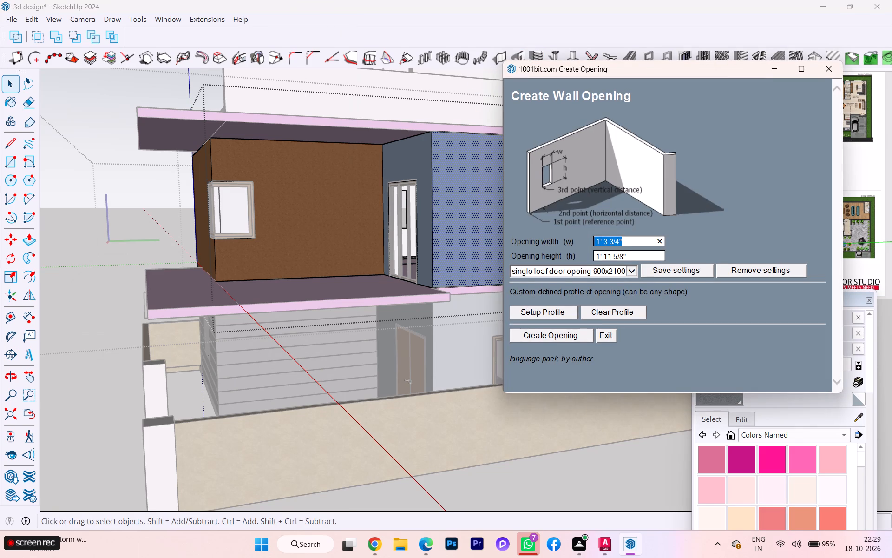
text(4')
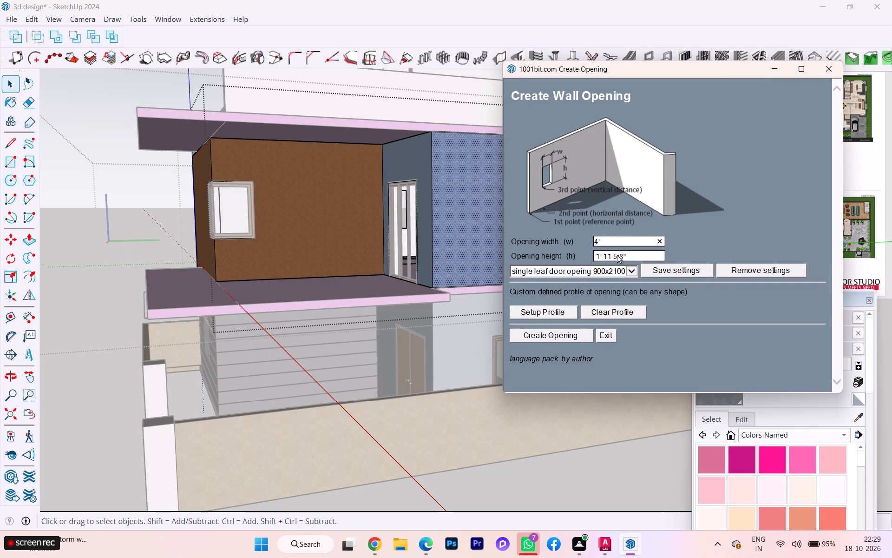
double_click(617, 255)
text(4')
click(527, 335)
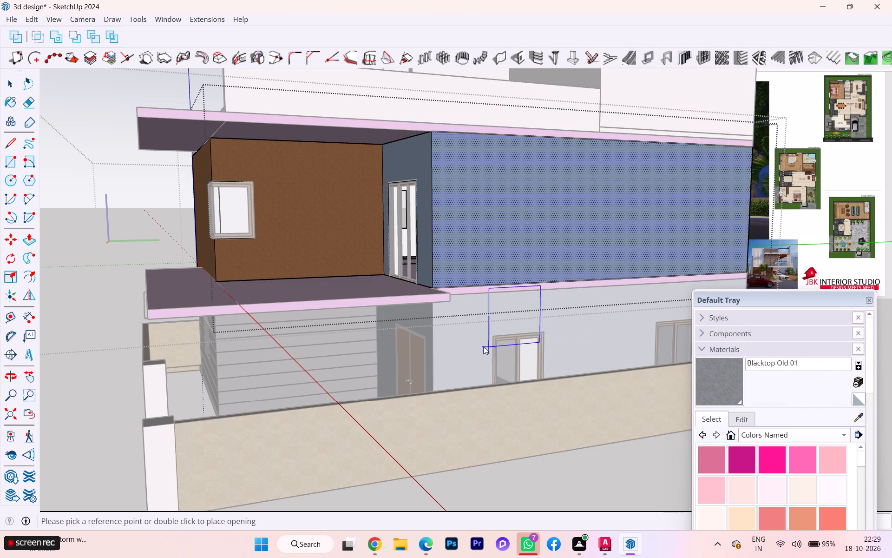
click(496, 283)
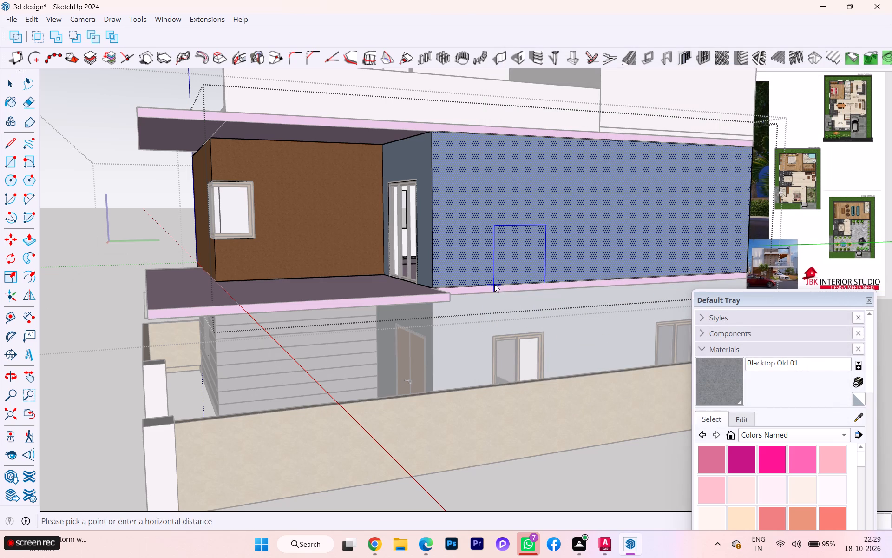
click(495, 282)
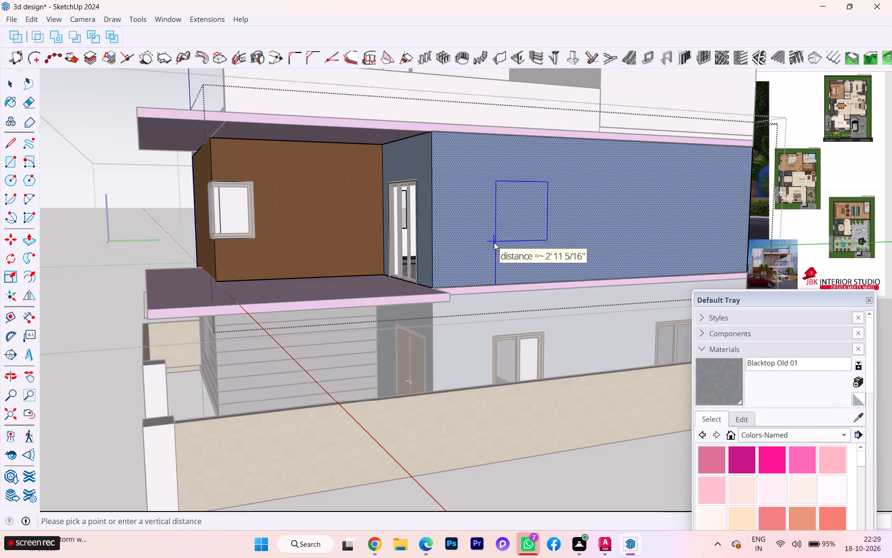
key(3)
key(apostrophe)
key(Return)
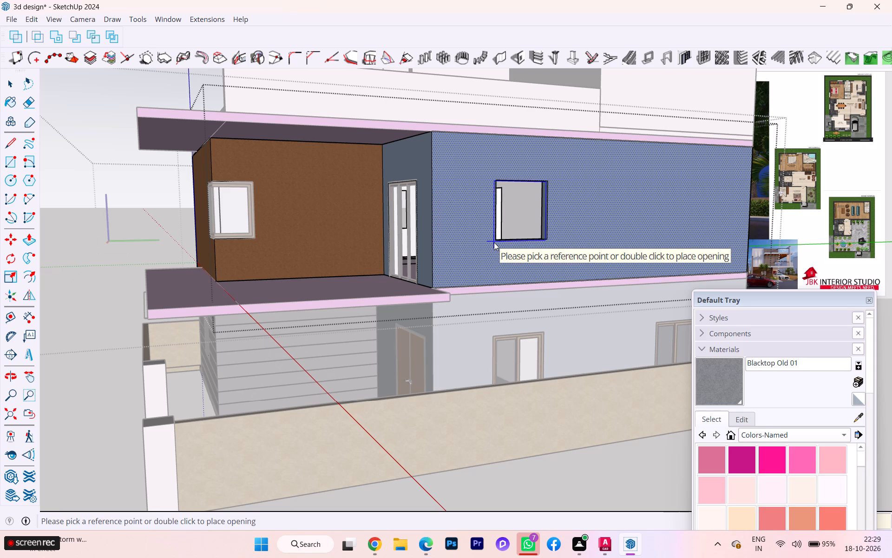
key(space)
Close the first-floor wall group and return to the top level of the model.
scroll(321, 306, down, 1)
scroll(319, 308, up, 1)
scroll(316, 311, down, 2)
scroll(315, 312, up, 1)
scroll(289, 336, down, 3)
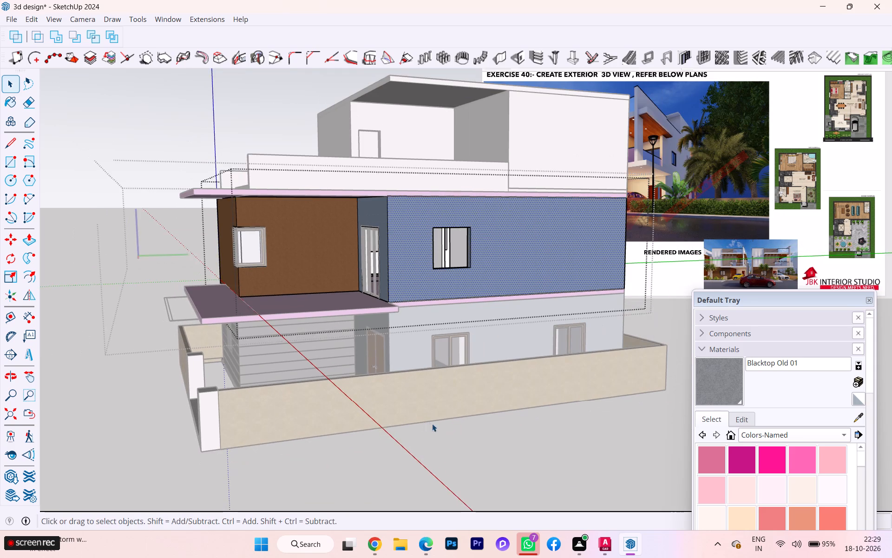
click(468, 428)
scroll(471, 417, down, 2)
middle_drag(478, 444, 477, 445)
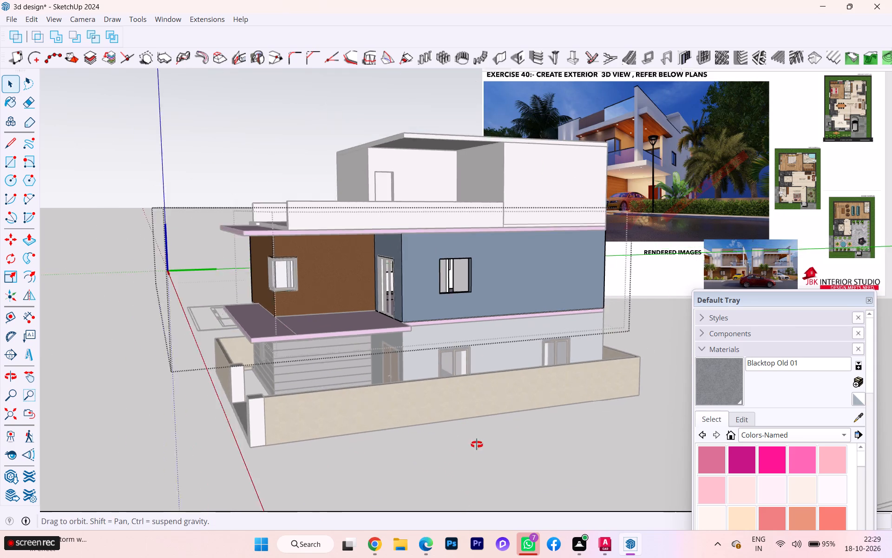
middle_drag(477, 445, 340, 453)
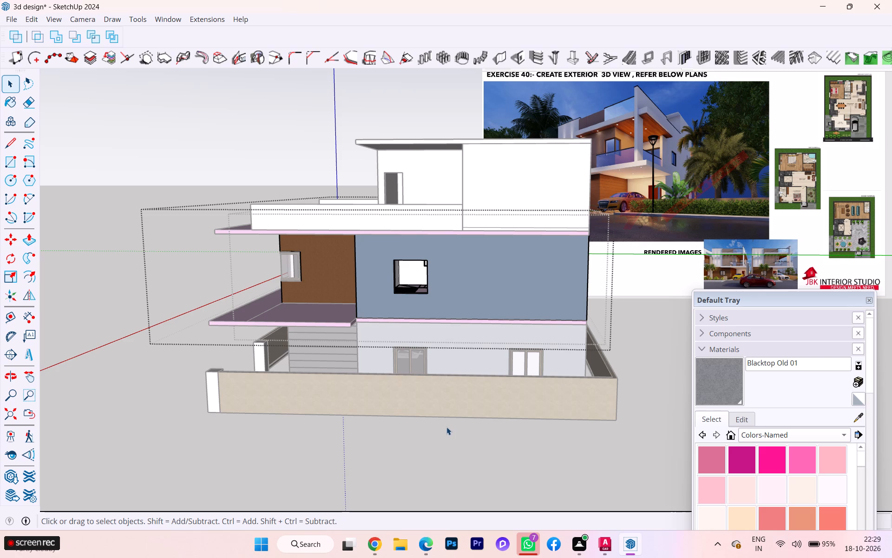
middle_drag(446, 428, 280, 423)
scroll(569, 287, down, 1)
middle_drag(556, 309, 414, 338)
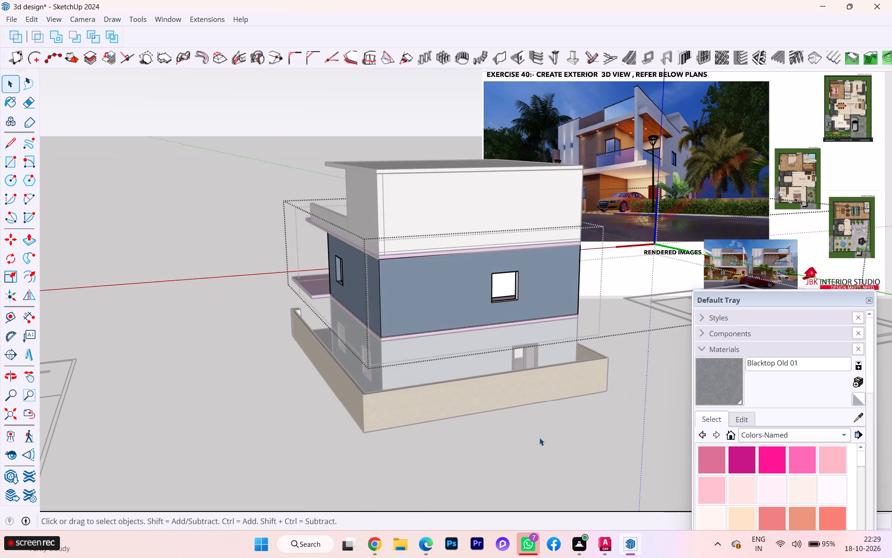
click(544, 445)
double_click(521, 431)
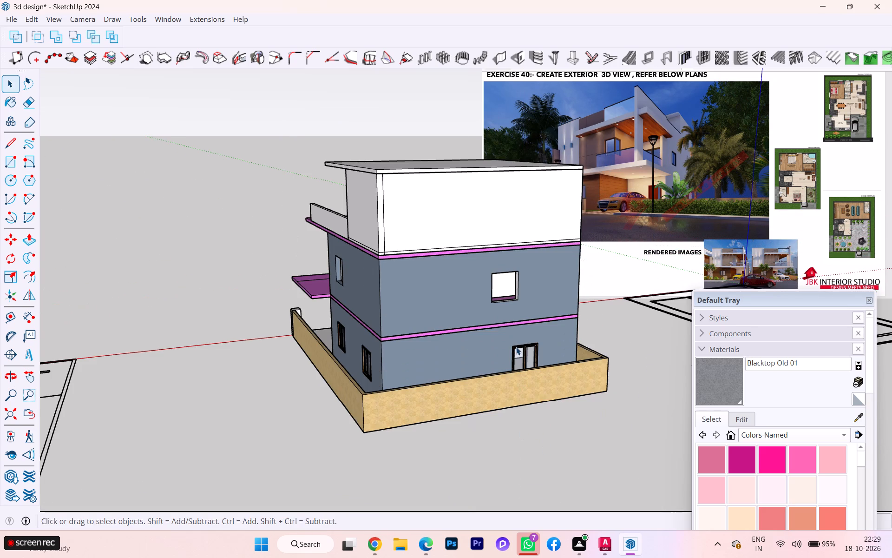
Open the nested ground-floor wall group and copy the wooden two-pane window in the rear wall.
click(516, 347)
double_click(516, 347)
click(516, 347)
double_click(519, 347)
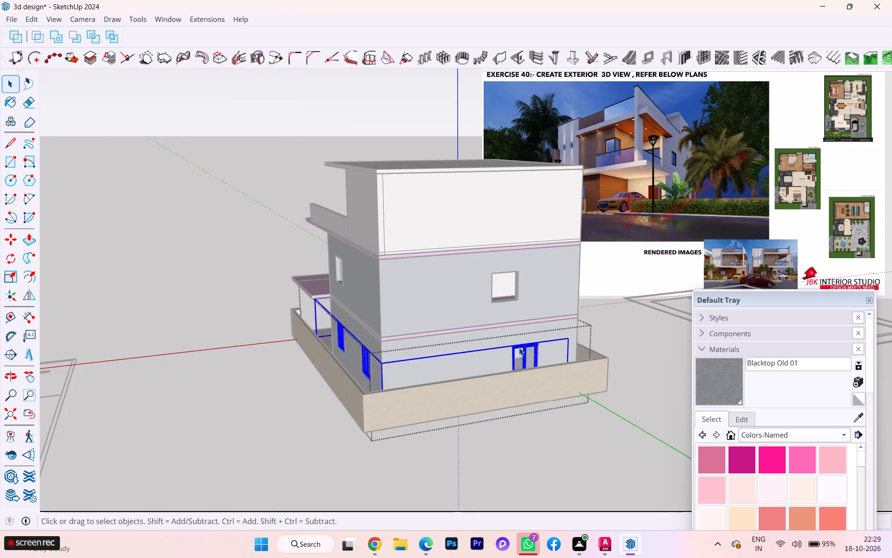
click(519, 347)
double_click(519, 347)
click(519, 347)
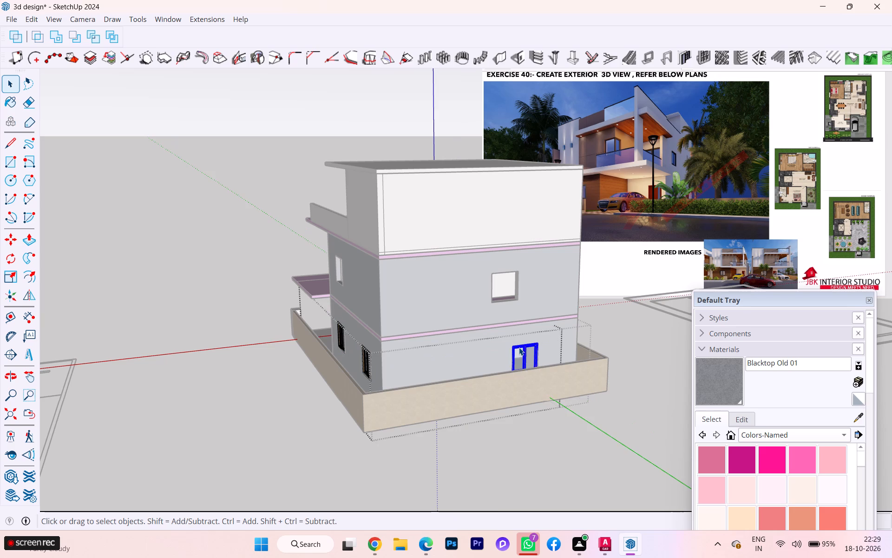
key(ctrl+c)
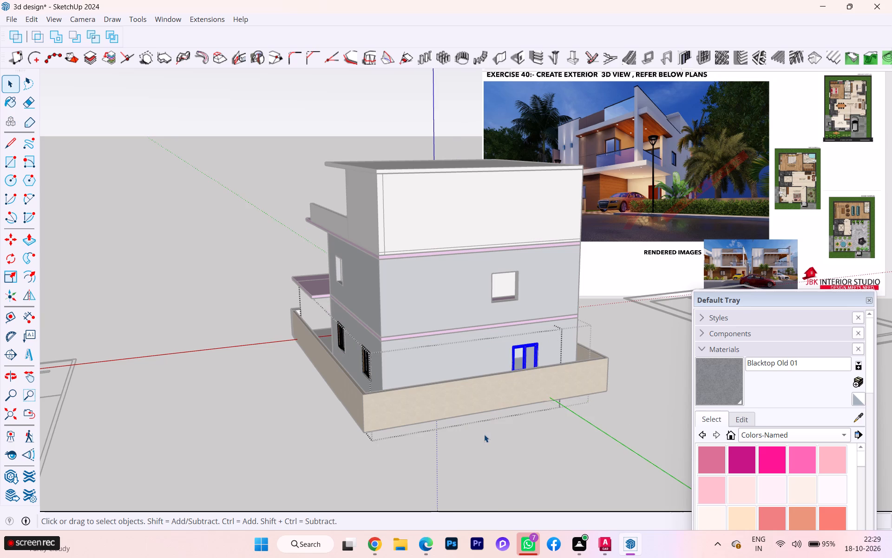
Leave the ground-floor group and paste the copied window at the new first-floor side-wall opening.
click(484, 436)
click(482, 438)
click(479, 440)
click(455, 441)
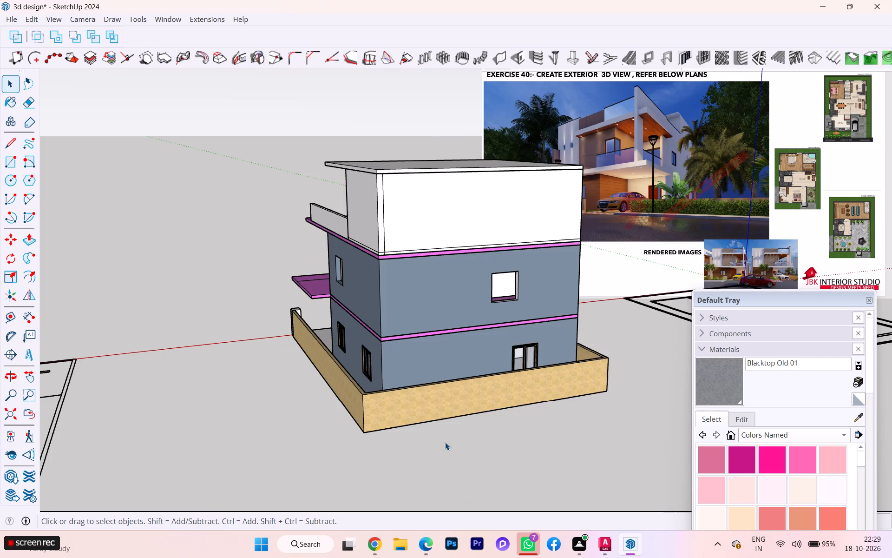
scroll(392, 431, down, 1)
middle_drag(392, 431, 658, 436)
scroll(432, 301, up, 4)
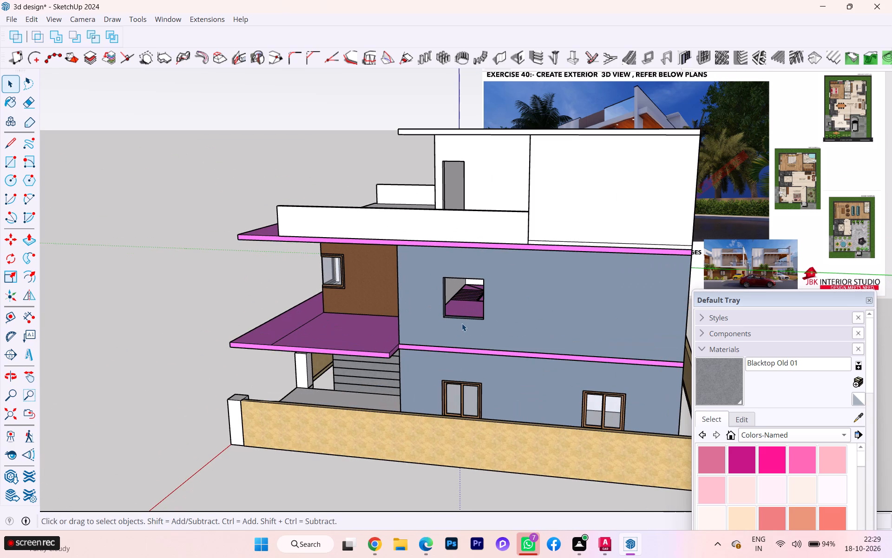
key(ctrl+v)
scroll(465, 319, up, 2)
scroll(463, 320, down, 2)
scroll(463, 320, up, 7)
scroll(448, 315, down, 2)
scroll(448, 315, up, 4)
scroll(442, 312, down, 2)
scroll(442, 312, up, 1)
scroll(442, 312, down, 2)
scroll(442, 312, up, 1)
click(469, 314)
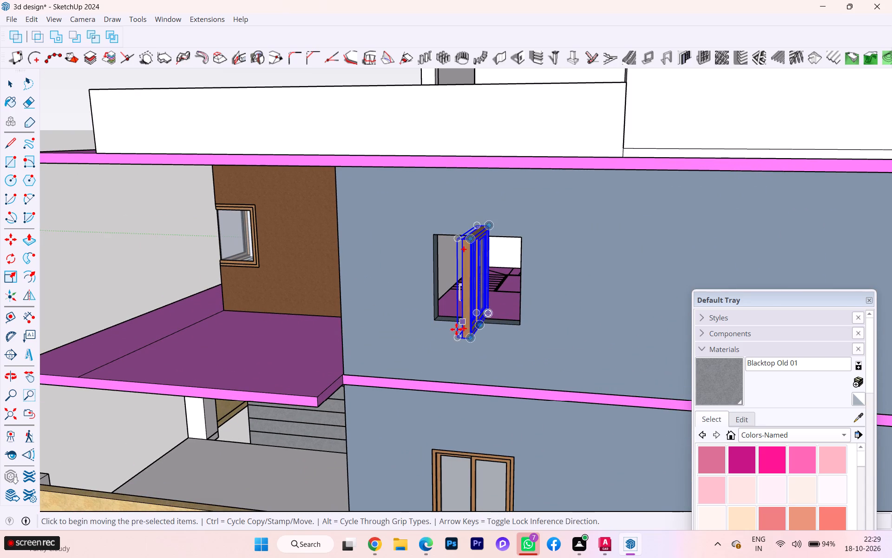
Move the pasted window by its lower corner onto the near lower corner of the first-floor side opening.
scroll(463, 332, up, 1)
middle_drag(460, 332, 583, 337)
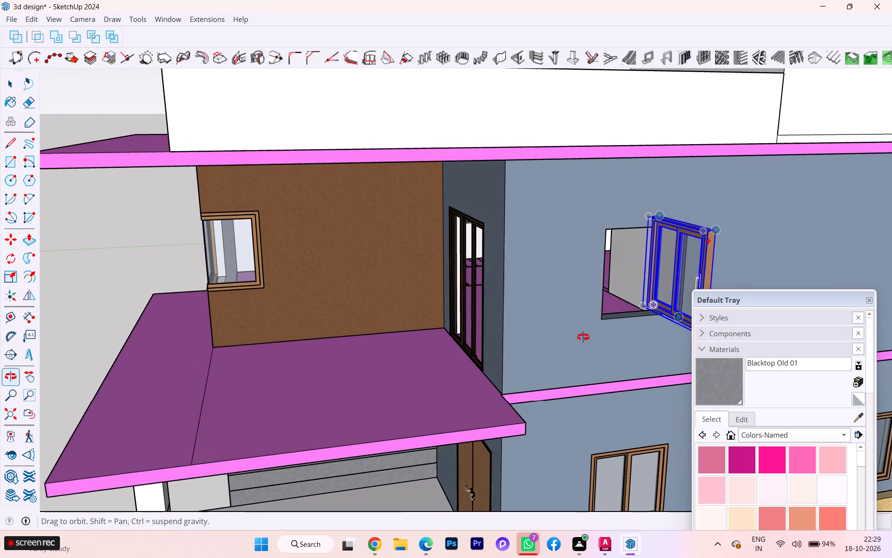
middle_drag(583, 337, 582, 337)
scroll(603, 328, up, 5)
scroll(624, 319, down, 1)
scroll(624, 319, up, 7)
scroll(650, 291, down, 1)
scroll(650, 291, up, 2)
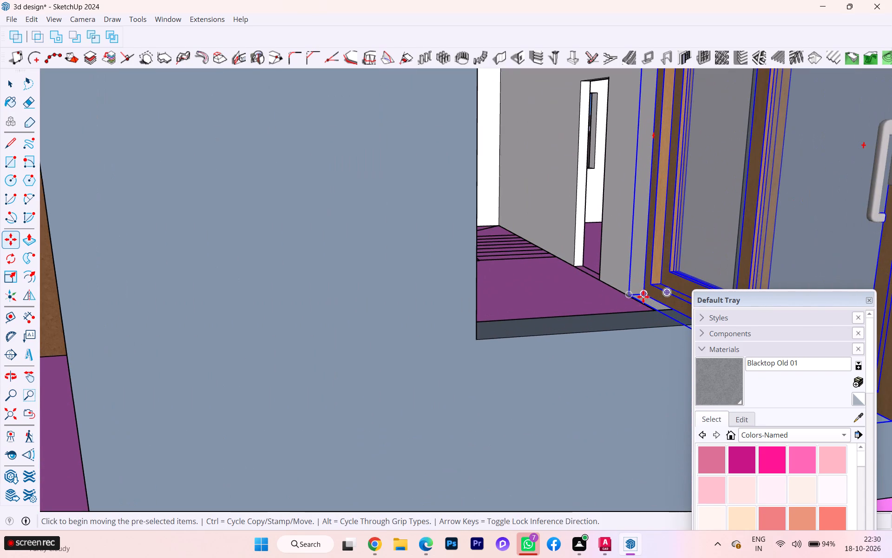
click(630, 294)
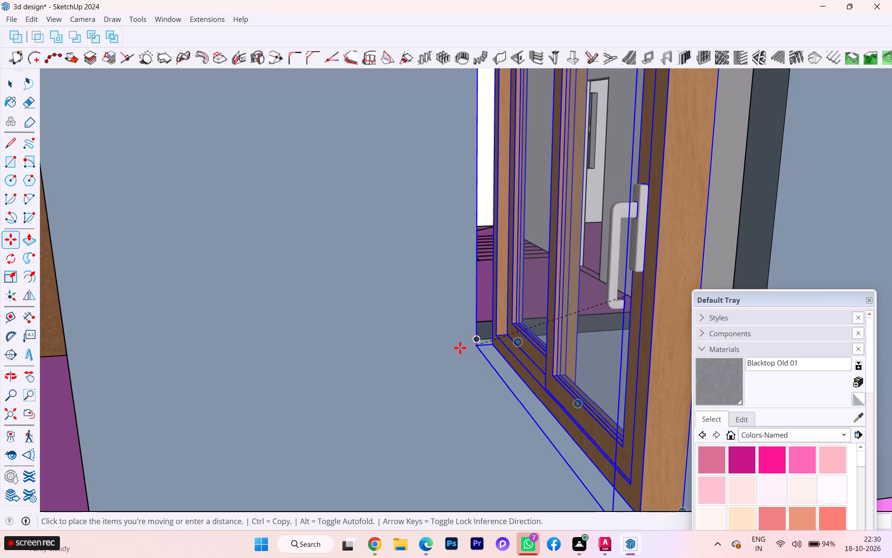
click(468, 345)
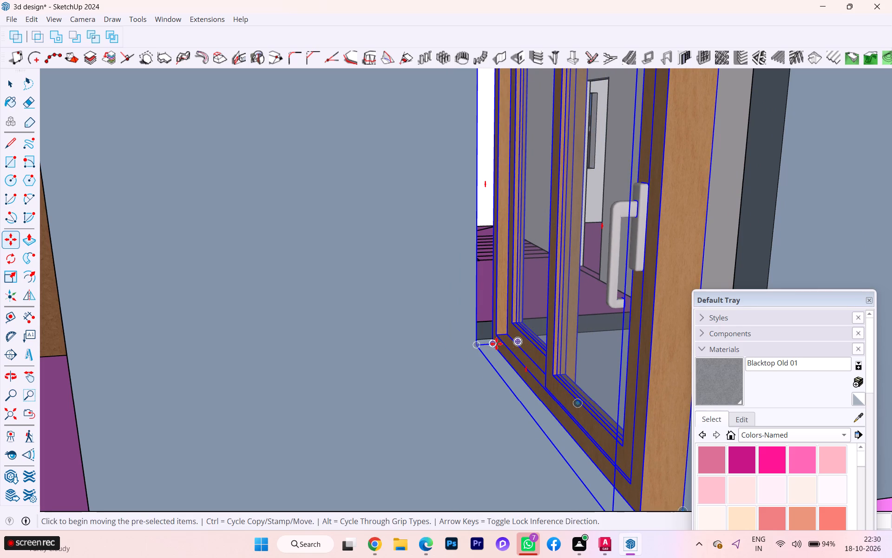
click(496, 344)
click(478, 341)
Reposition the window by its lower corner snap so that it turns parallel to the first-floor side wall.
scroll(504, 295, down, 2)
scroll(500, 293, up, 1)
scroll(499, 293, down, 2)
scroll(498, 286, up, 1)
scroll(498, 286, down, 5)
scroll(498, 286, up, 2)
scroll(498, 286, down, 1)
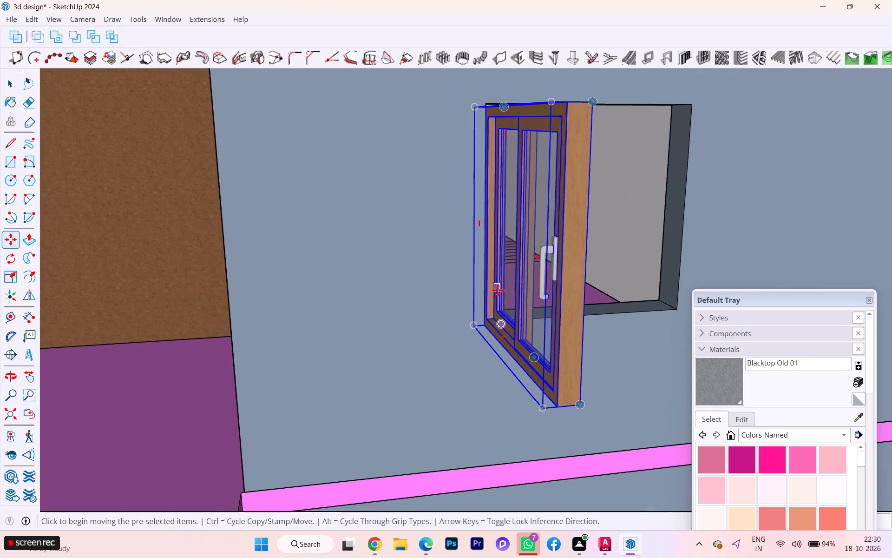
scroll(513, 299, down, 1)
middle_drag(537, 308, 179, 305)
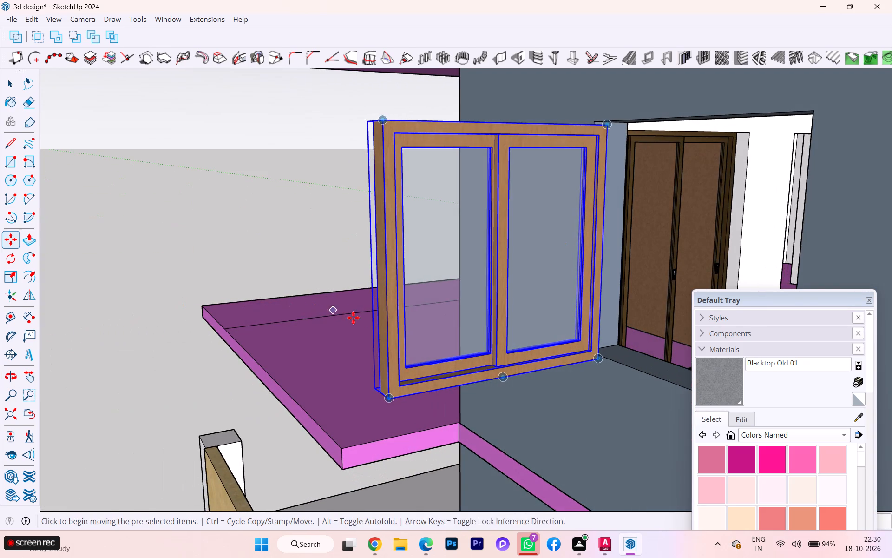
scroll(530, 366, up, 1)
click(603, 362)
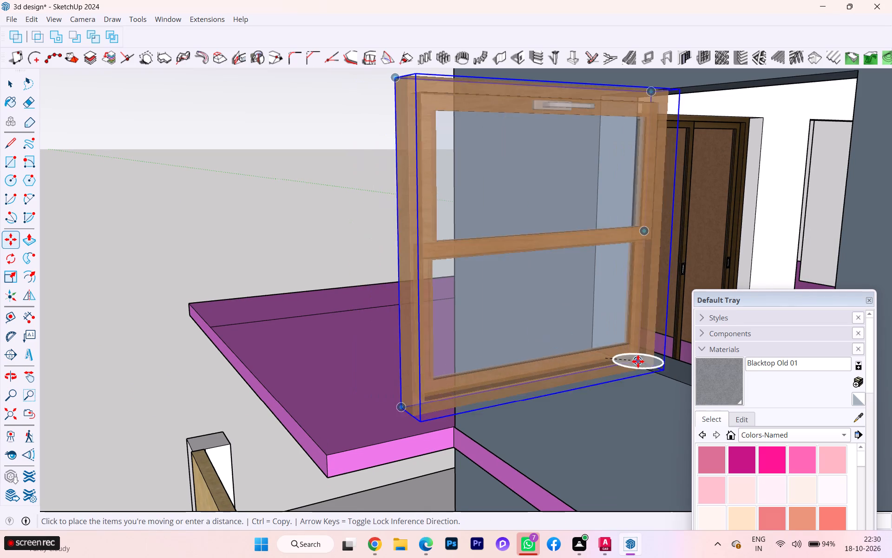
scroll(685, 368, down, 3)
scroll(683, 369, up, 1)
scroll(631, 343, down, 5)
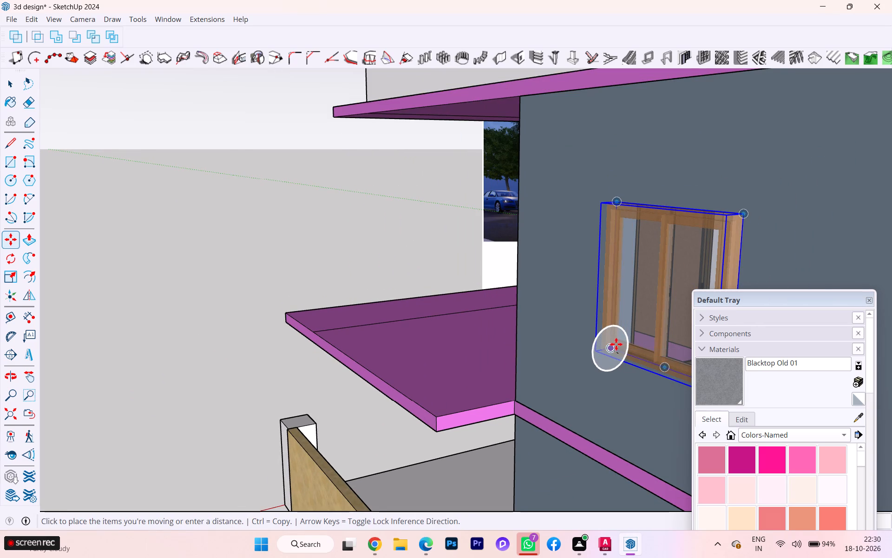
click(617, 344)
Move the window by its outer lower corner onto the side opening's matching lower corner so it fills the opening.
scroll(456, 326, down, 2)
middle_drag(451, 328, 514, 334)
scroll(512, 333, down, 7)
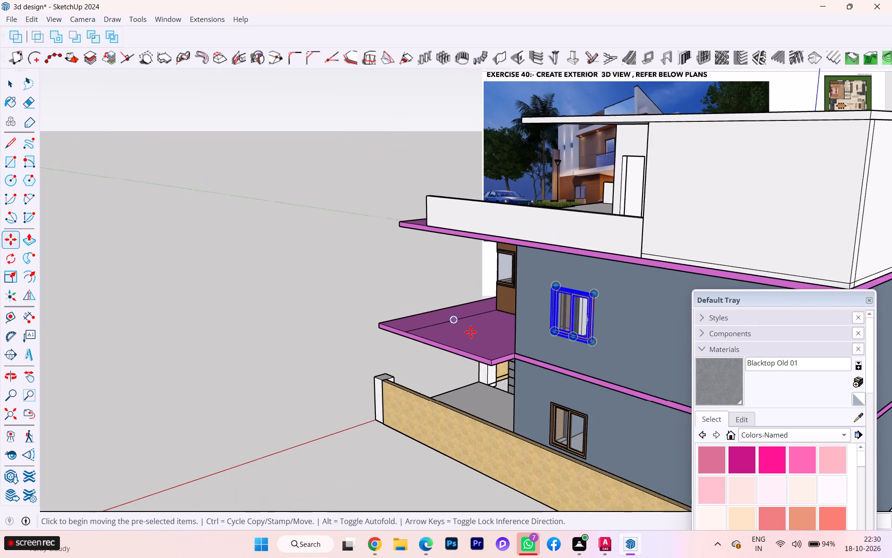
scroll(600, 353, up, 2)
scroll(600, 352, down, 1)
scroll(600, 352, up, 3)
scroll(571, 342, down, 4)
scroll(571, 342, up, 8)
scroll(580, 329, down, 1)
scroll(580, 329, up, 10)
scroll(610, 348, down, 1)
scroll(609, 351, up, 2)
scroll(608, 353, down, 1)
scroll(602, 361, up, 2)
scroll(598, 364, down, 5)
scroll(598, 364, up, 1)
scroll(598, 364, down, 1)
scroll(596, 365, up, 2)
click(581, 365)
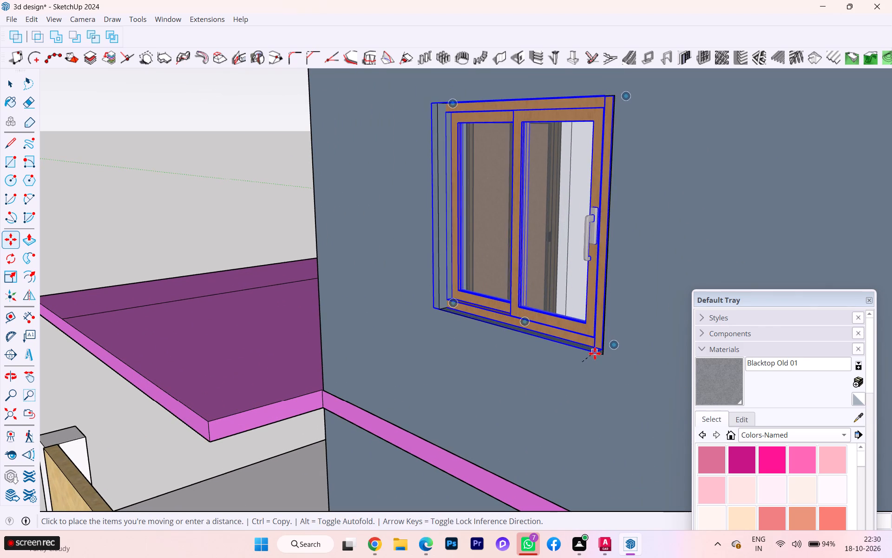
click(600, 357)
Flip the side-wall window front to back so its handle faces the interior.
scroll(505, 346, up, 1)
scroll(500, 348, down, 2)
scroll(498, 348, up, 1)
middle_drag(498, 348, 602, 362)
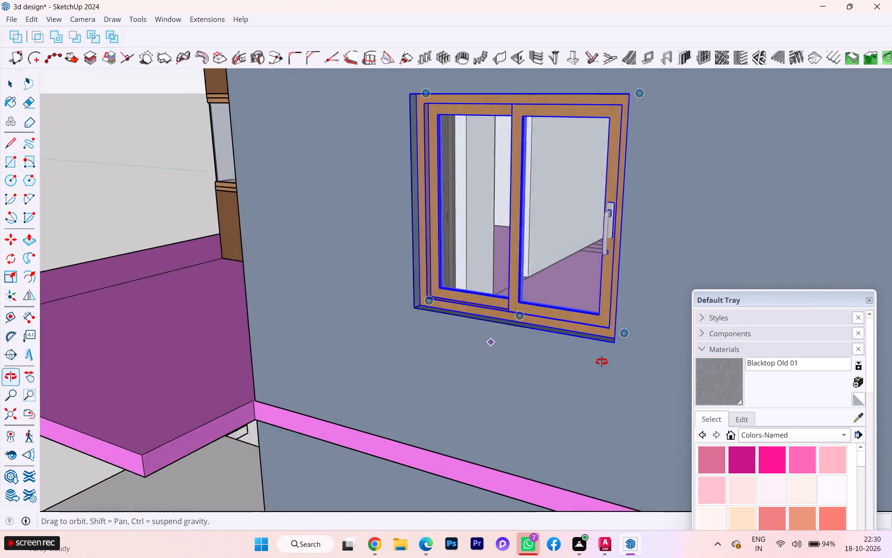
middle_drag(602, 362, 620, 360)
key(space)
click(552, 314)
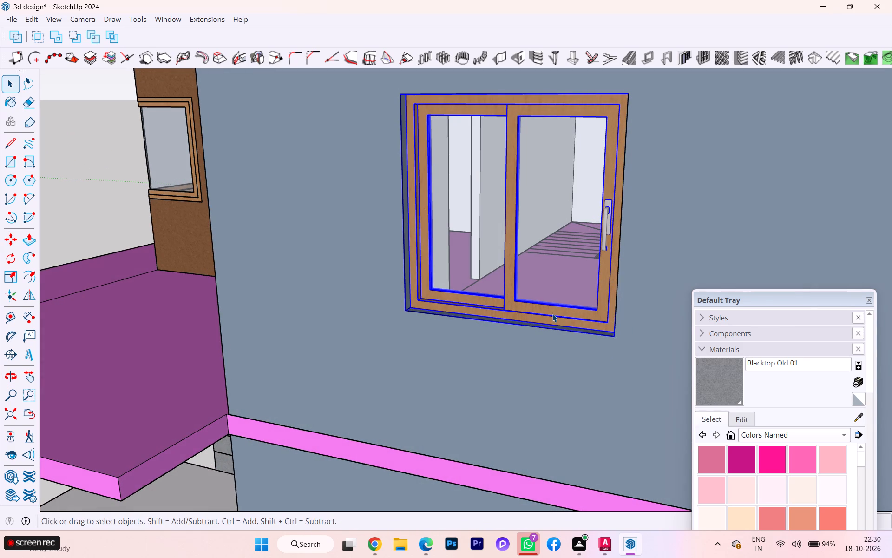
click(35, 294)
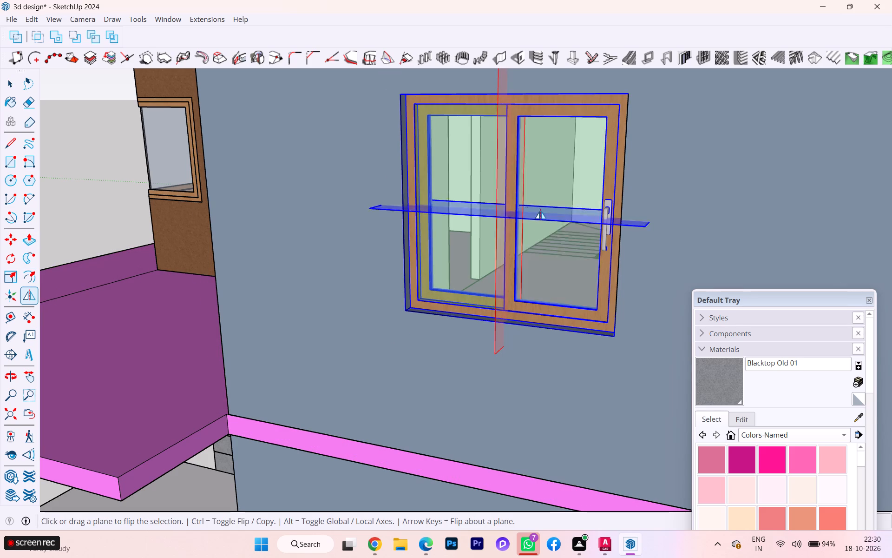
scroll(508, 225, down, 1)
middle_drag(483, 261, 430, 308)
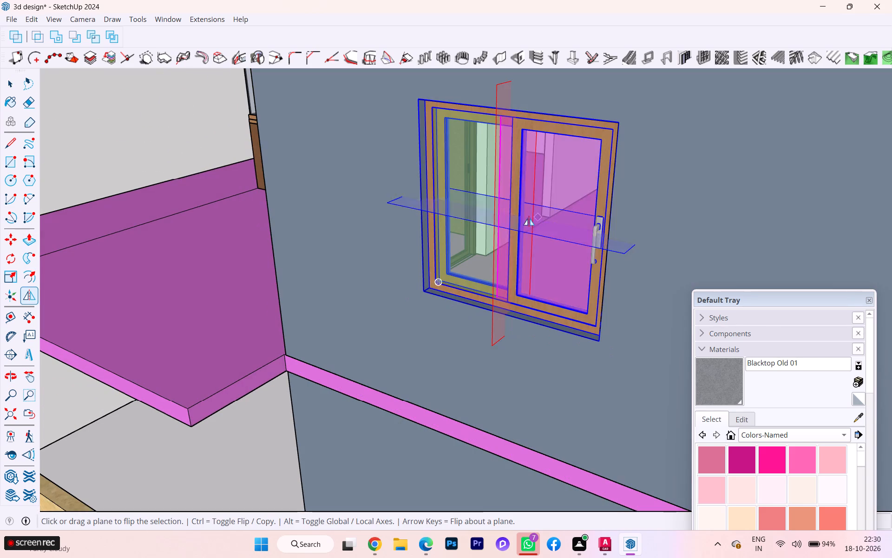
click(462, 174)
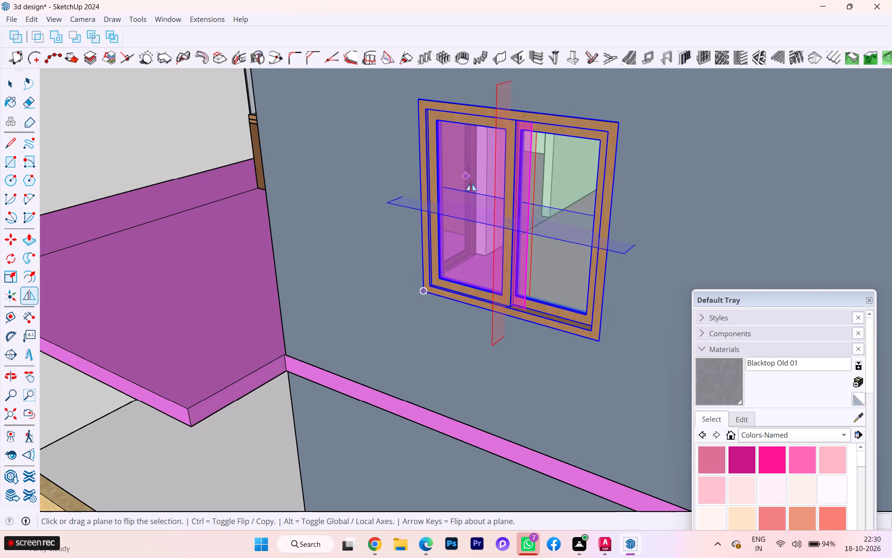
key(space)
click(231, 426)
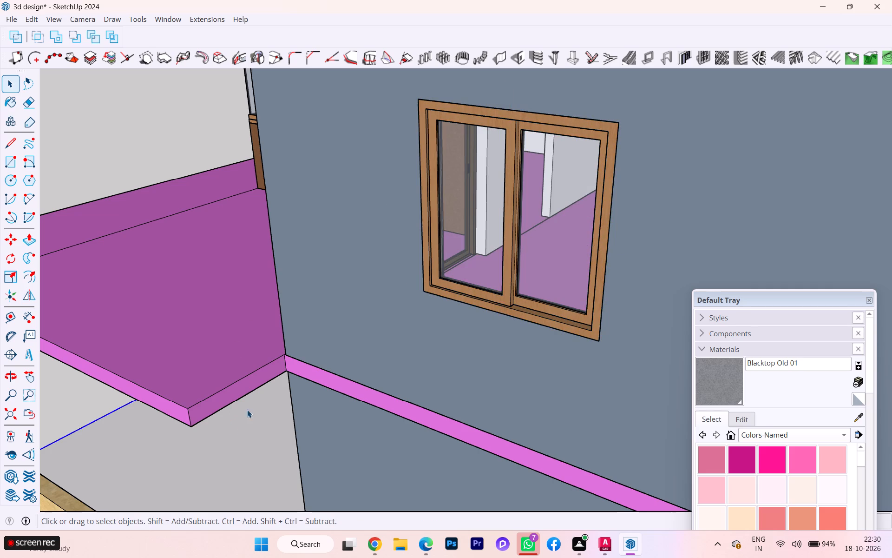
Copy the fitted side-wall window to the lower corner of the empty first-floor rear-wall opening.
click(516, 298)
scroll(403, 272, down, 4)
scroll(367, 266, up, 3)
scroll(367, 266, down, 2)
scroll(367, 266, up, 1)
scroll(367, 266, down, 3)
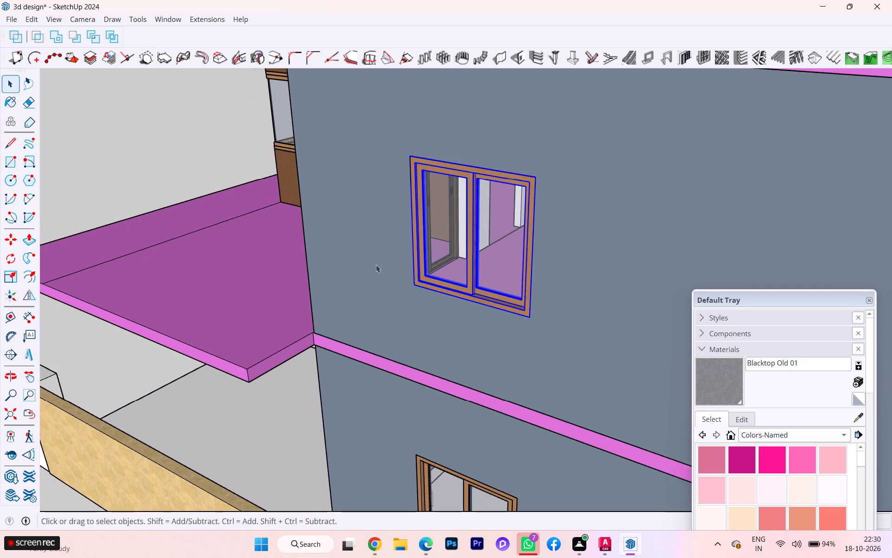
scroll(376, 265, down, 4)
scroll(373, 267, up, 1)
scroll(372, 267, down, 11)
key(m)
click(414, 279)
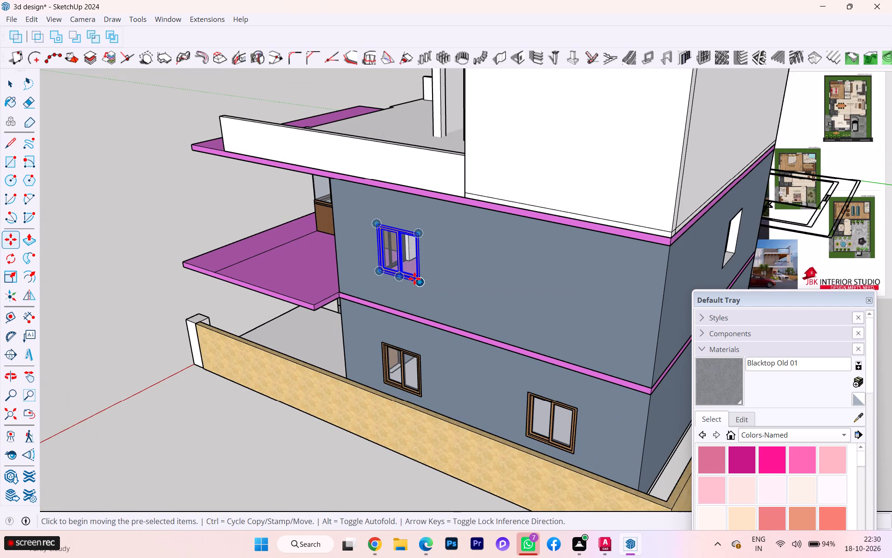
scroll(467, 287, down, 5)
scroll(467, 287, up, 1)
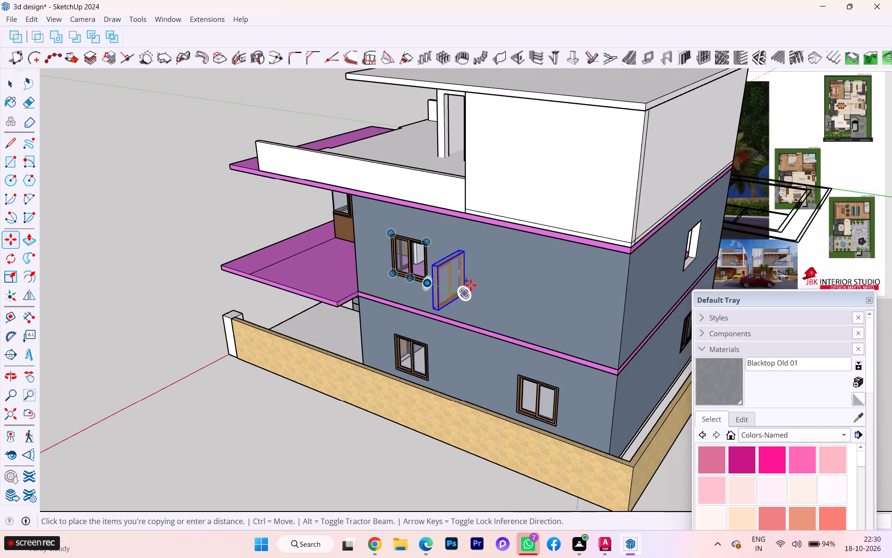
middle_drag(655, 318, 443, 311)
scroll(612, 296, up, 3)
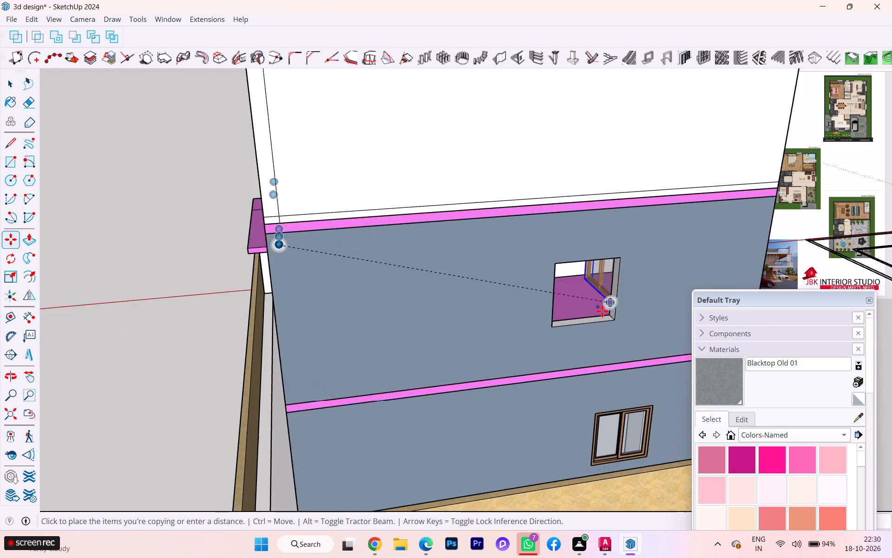
scroll(602, 311, up, 3)
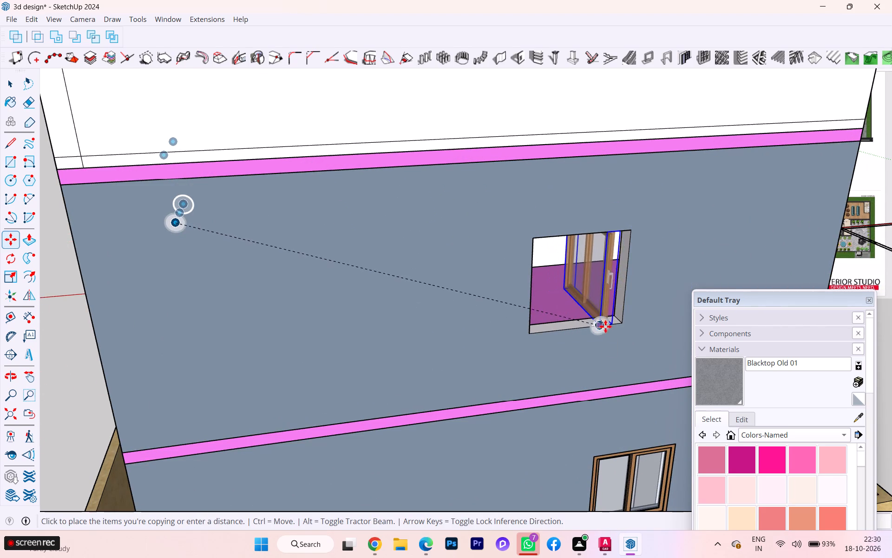
click(620, 321)
Rotate the copied window about its bottom edge so that it lies parallel to the first-floor rear wall.
scroll(597, 295, up, 3)
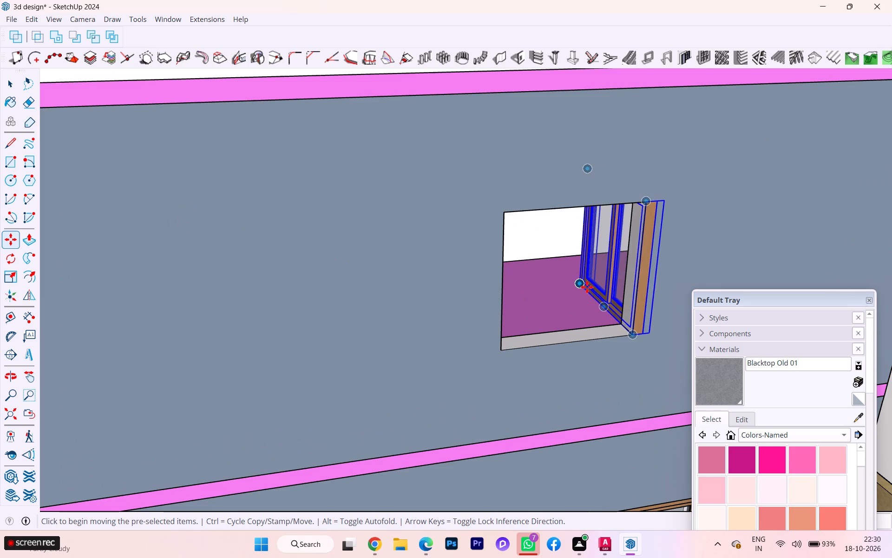
click(631, 337)
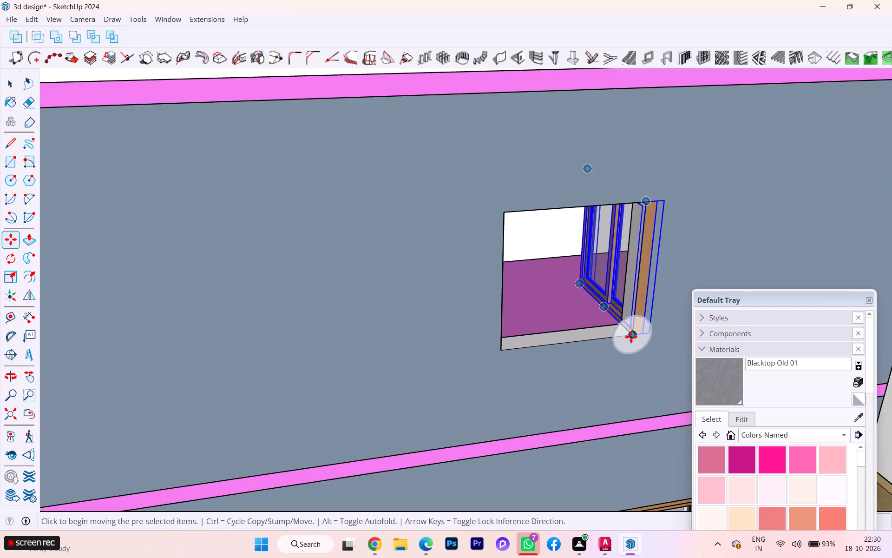
click(634, 336)
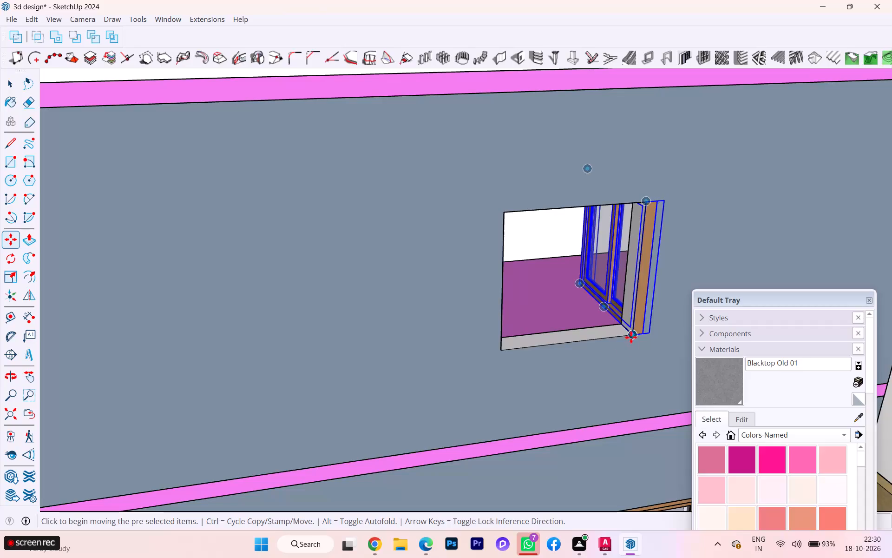
click(631, 337)
click(635, 335)
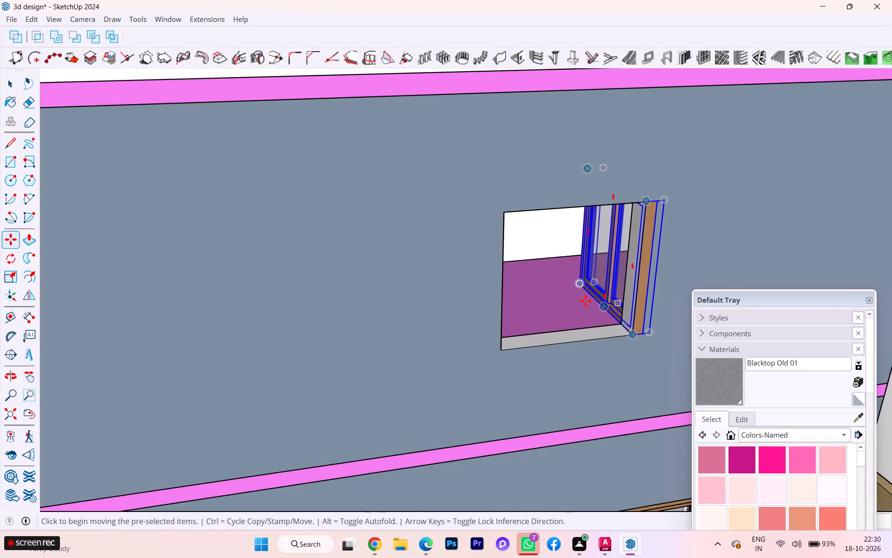
scroll(579, 294, up, 2)
key(space)
click(584, 276)
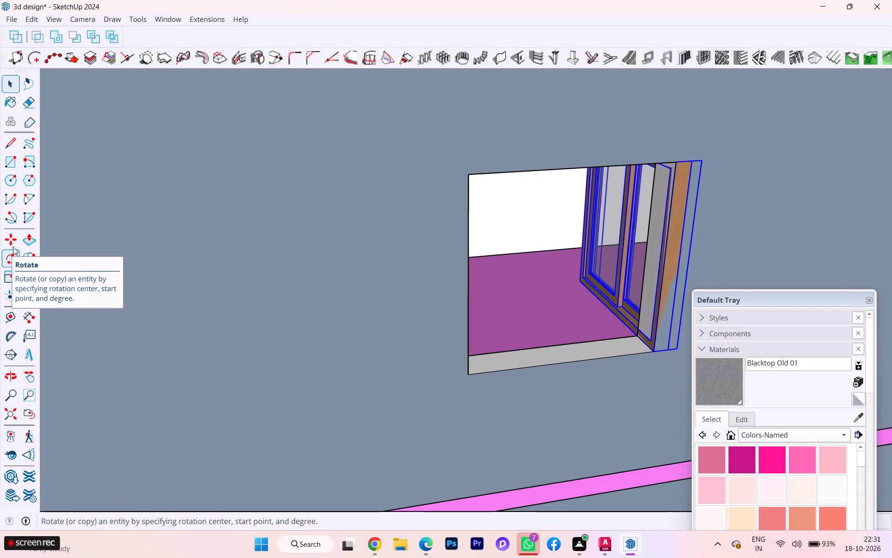
click(11, 255)
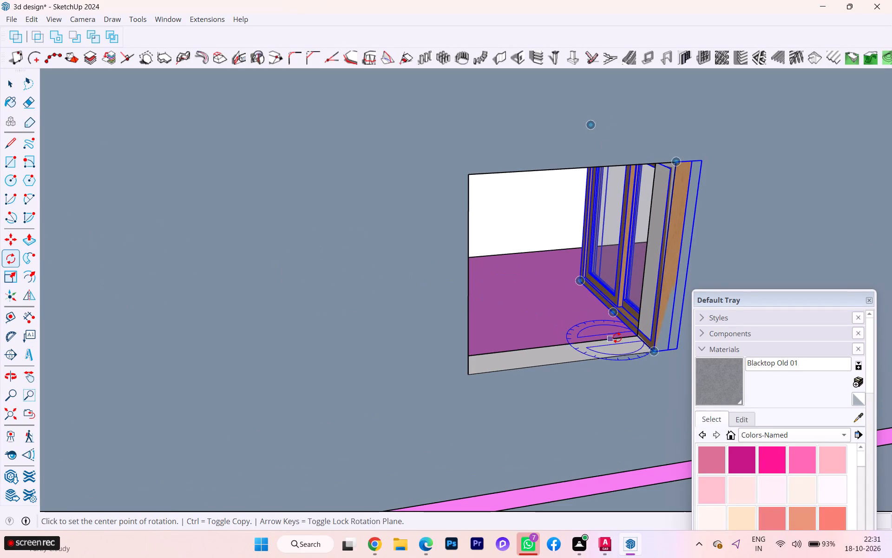
click(618, 338)
click(628, 349)
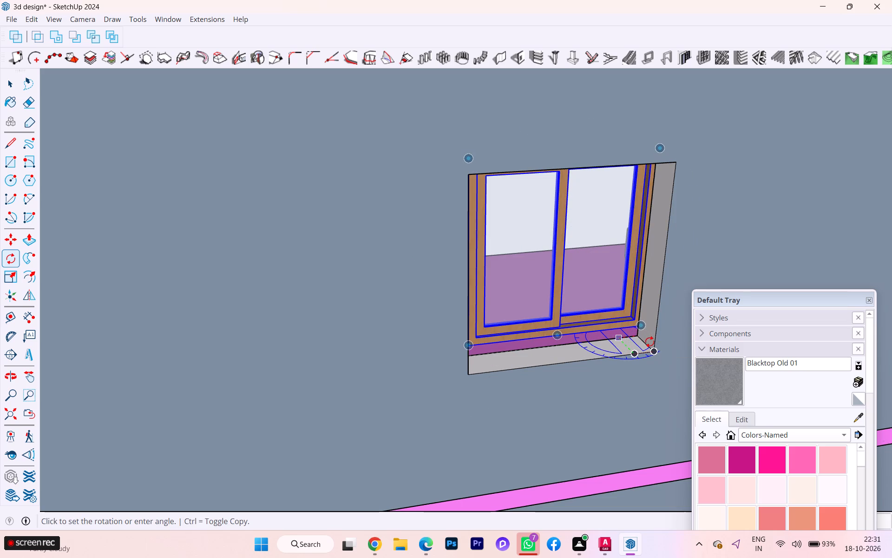
click(649, 342)
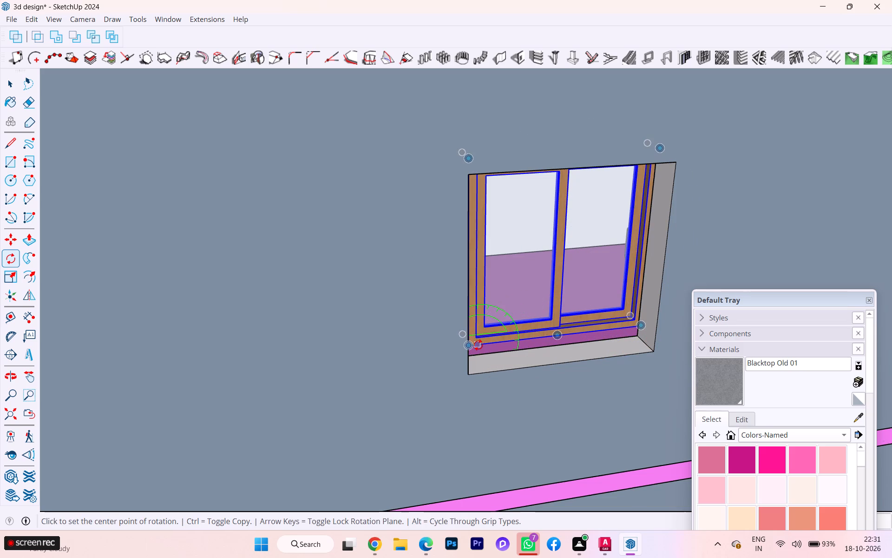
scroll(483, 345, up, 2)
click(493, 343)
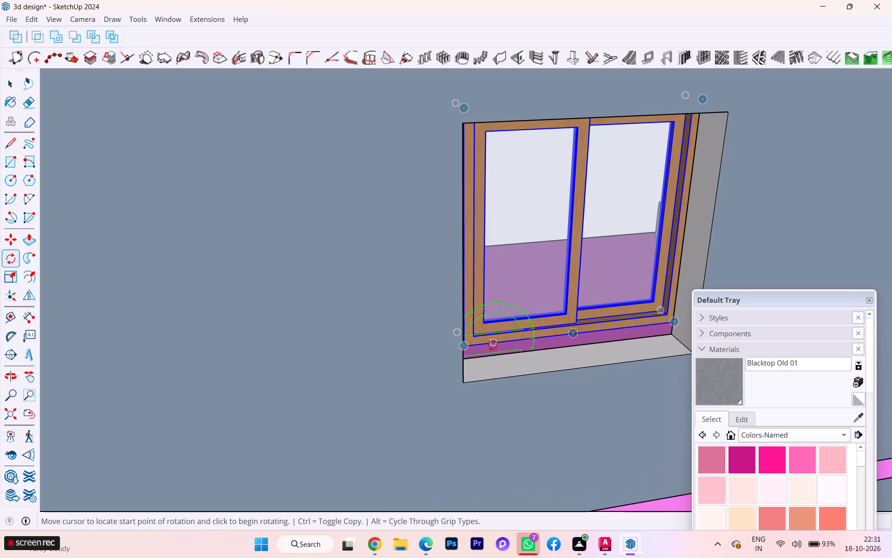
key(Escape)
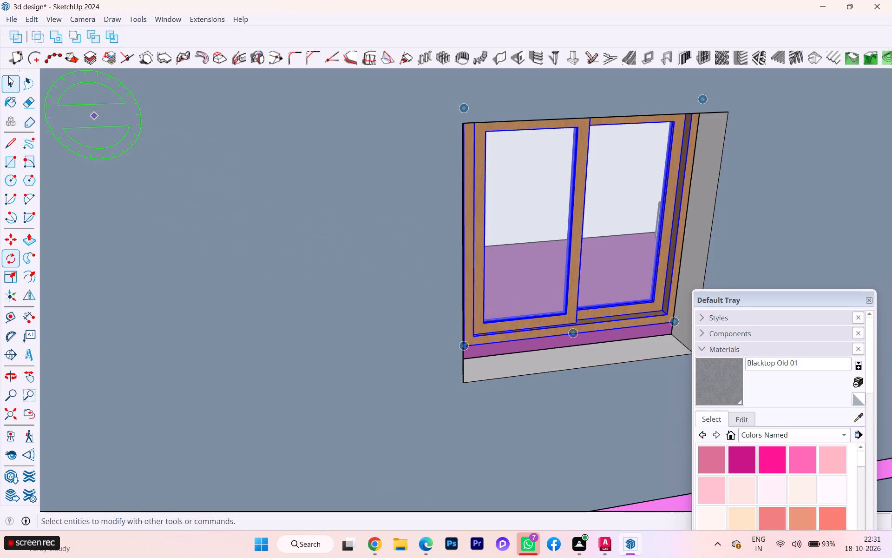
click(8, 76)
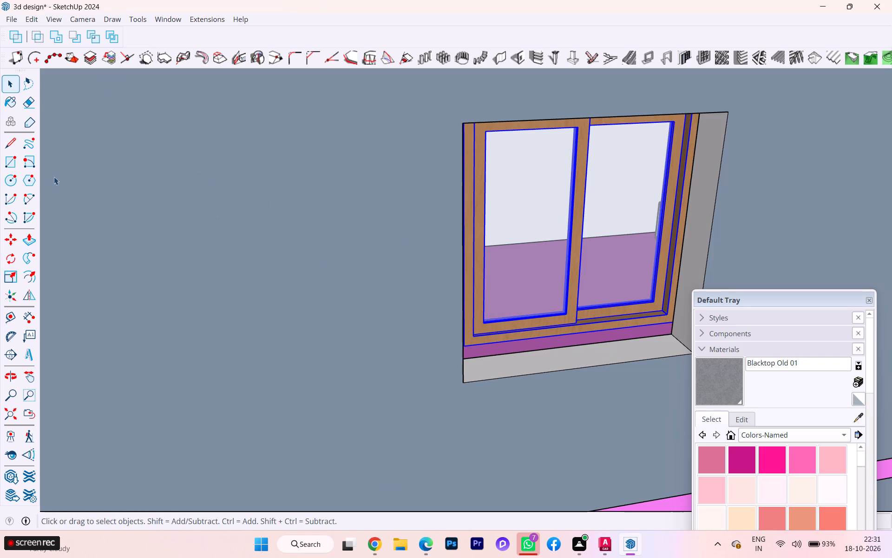
Move the rotated window into the first-floor rear-wall opening so its frame fills the opening.
click(8, 243)
click(540, 341)
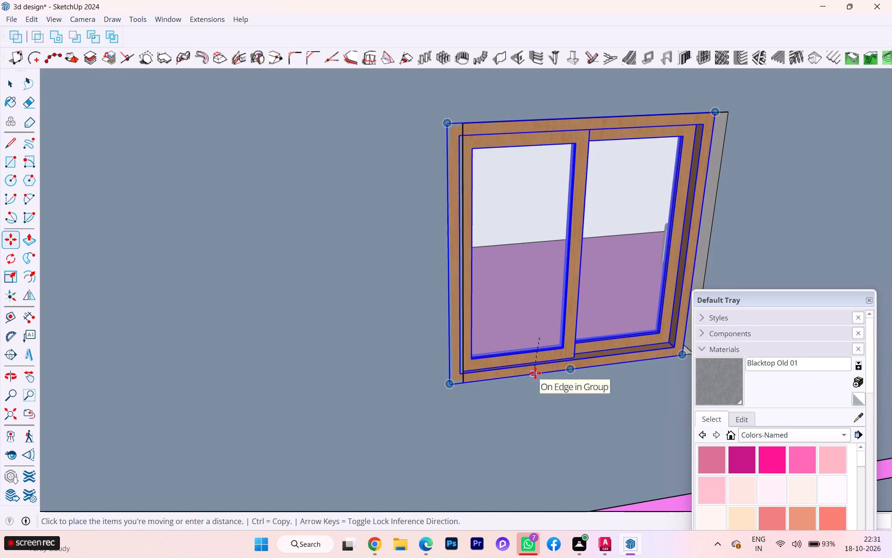
click(546, 369)
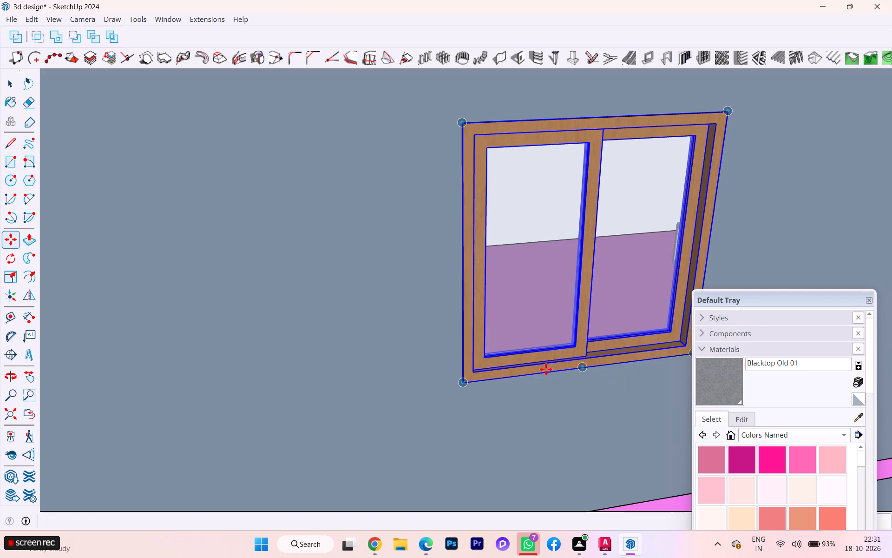
Copy the rear-wall window around the corner to the lower corner of the nearest empty opening on the adjoining first-floor wall.
scroll(439, 304, down, 3)
scroll(580, 326, down, 3)
scroll(464, 309, down, 2)
scroll(464, 309, up, 1)
scroll(464, 309, down, 2)
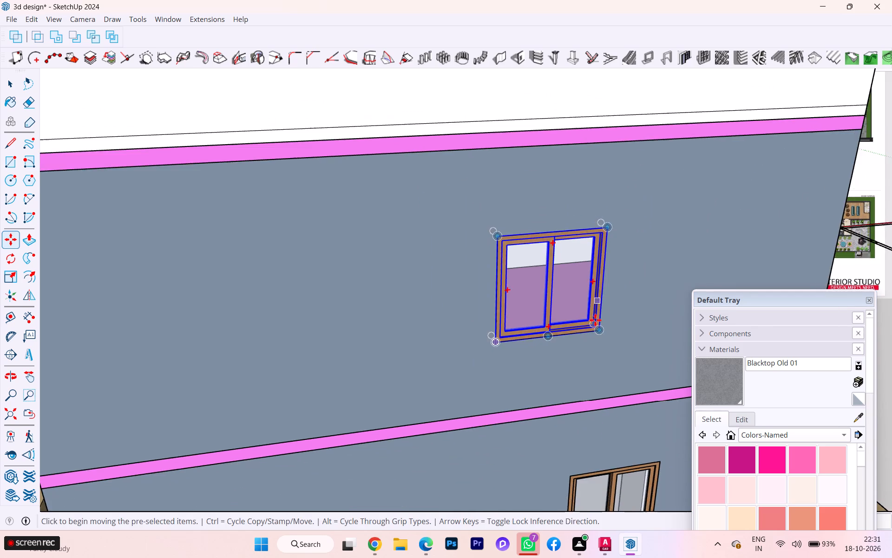
scroll(575, 323, up, 2)
click(566, 340)
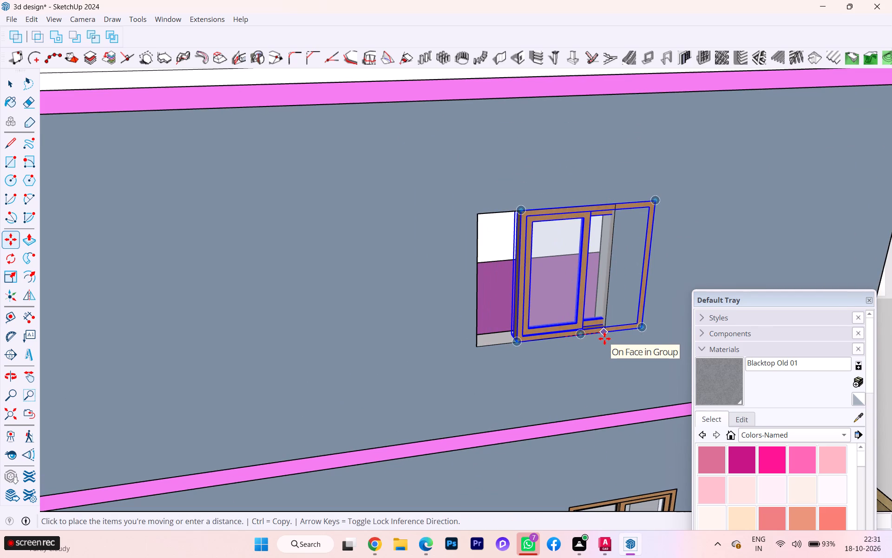
scroll(603, 331, down, 3)
scroll(604, 331, up, 2)
middle_drag(604, 330, 220, 330)
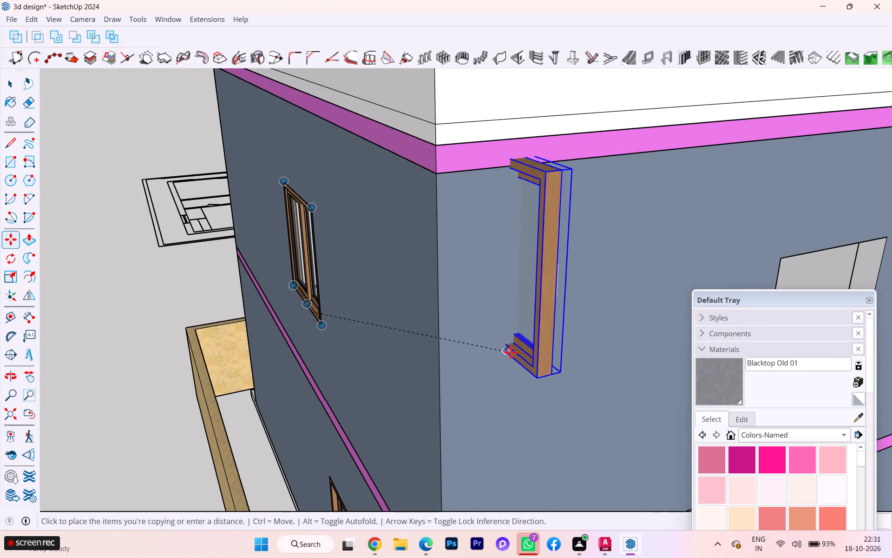
scroll(517, 352, down, 2)
scroll(501, 347, up, 8)
scroll(348, 342, down, 2)
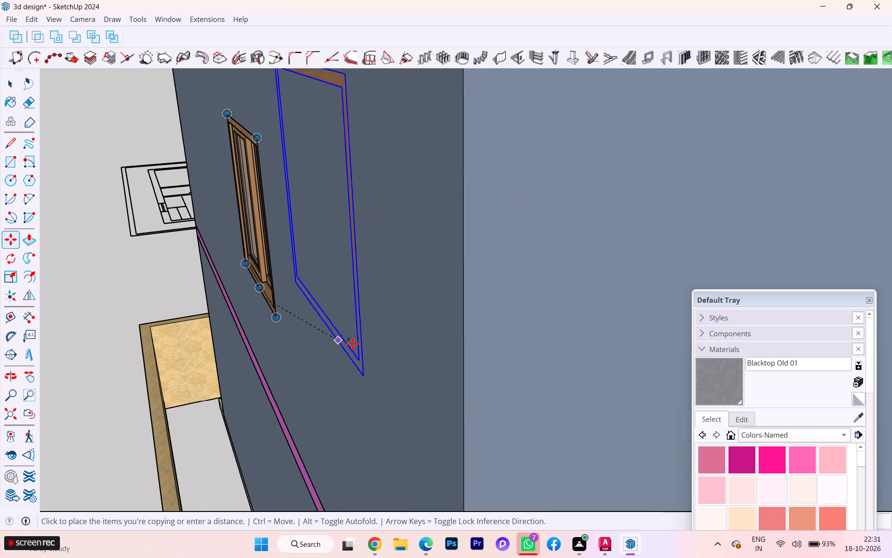
scroll(505, 359, down, 4)
middle_drag(506, 341, 288, 320)
scroll(298, 315, down, 3)
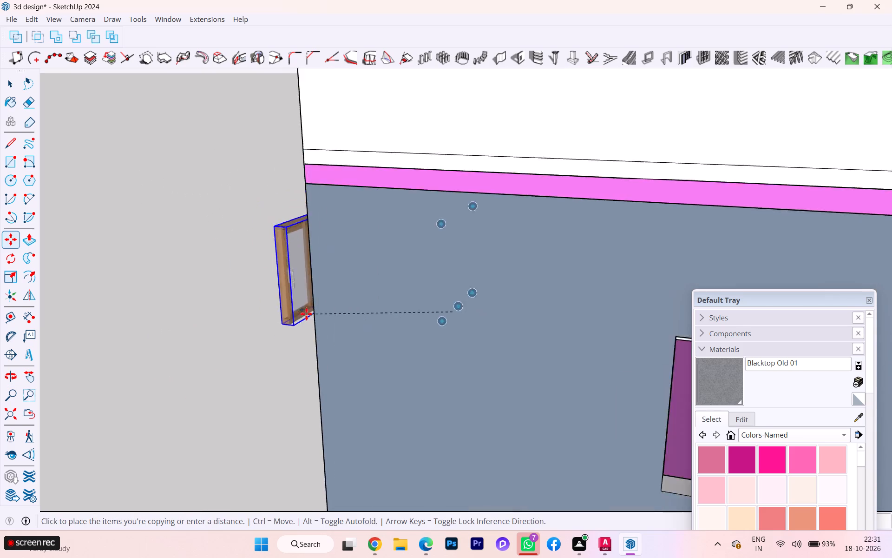
scroll(306, 314, down, 9)
scroll(448, 375, up, 10)
scroll(459, 388, down, 3)
scroll(458, 387, up, 5)
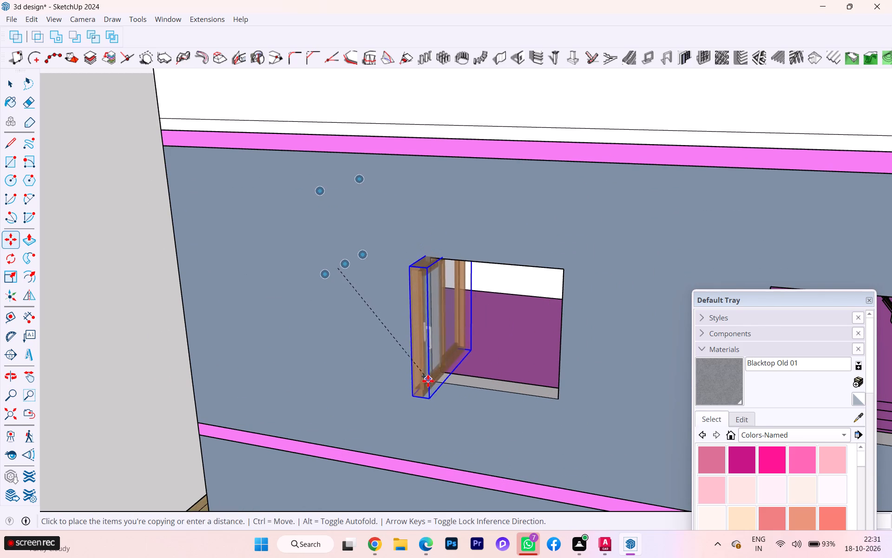
click(437, 387)
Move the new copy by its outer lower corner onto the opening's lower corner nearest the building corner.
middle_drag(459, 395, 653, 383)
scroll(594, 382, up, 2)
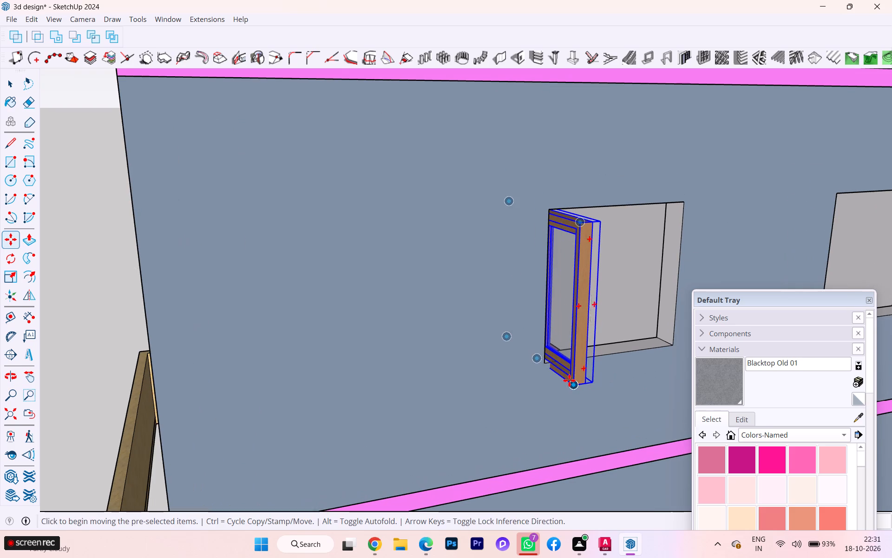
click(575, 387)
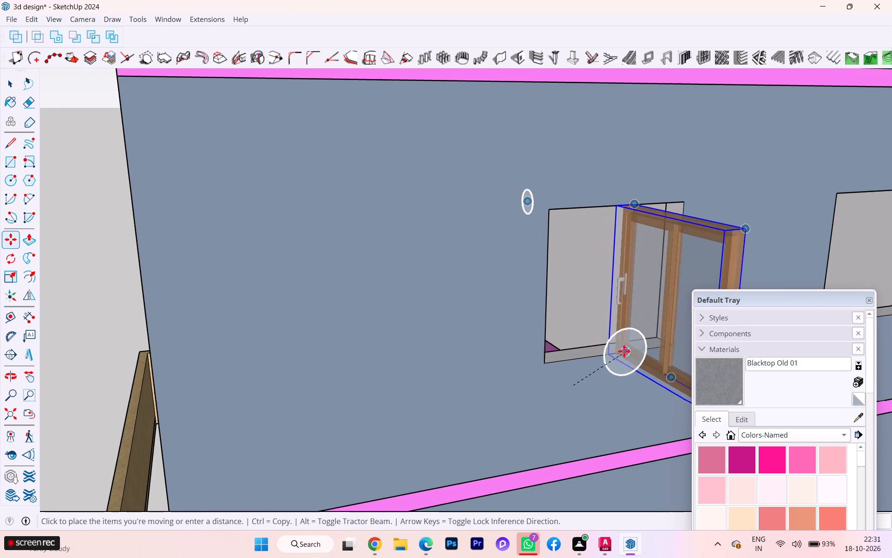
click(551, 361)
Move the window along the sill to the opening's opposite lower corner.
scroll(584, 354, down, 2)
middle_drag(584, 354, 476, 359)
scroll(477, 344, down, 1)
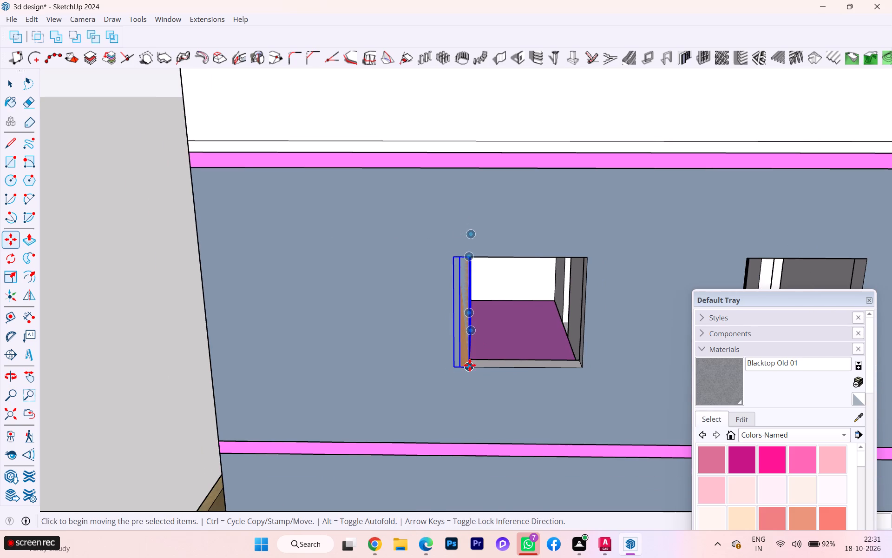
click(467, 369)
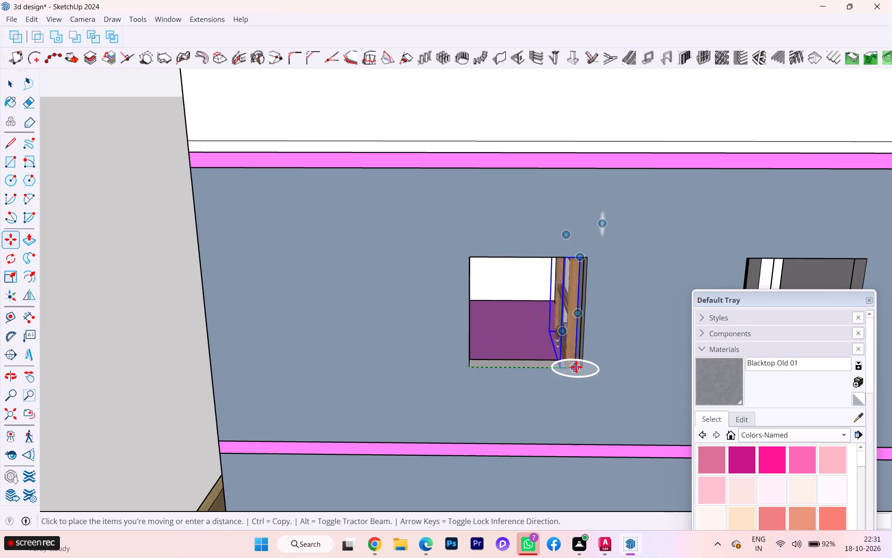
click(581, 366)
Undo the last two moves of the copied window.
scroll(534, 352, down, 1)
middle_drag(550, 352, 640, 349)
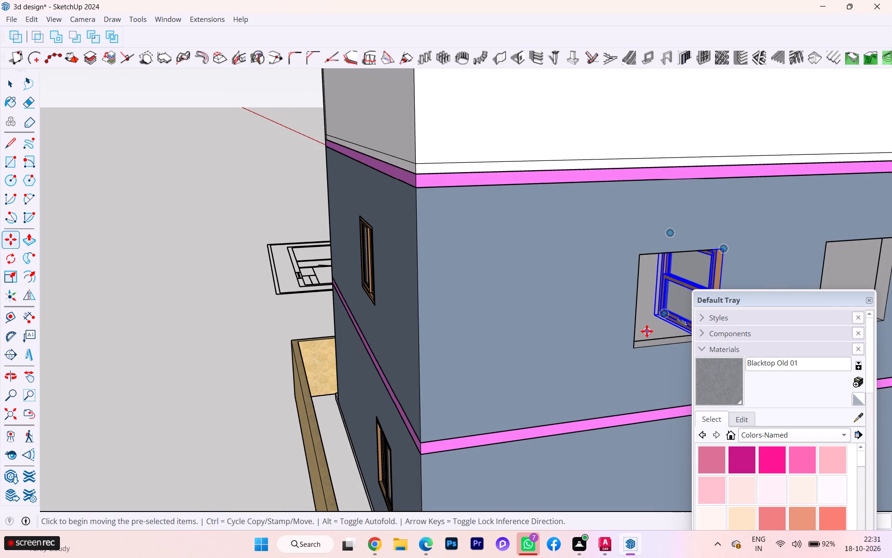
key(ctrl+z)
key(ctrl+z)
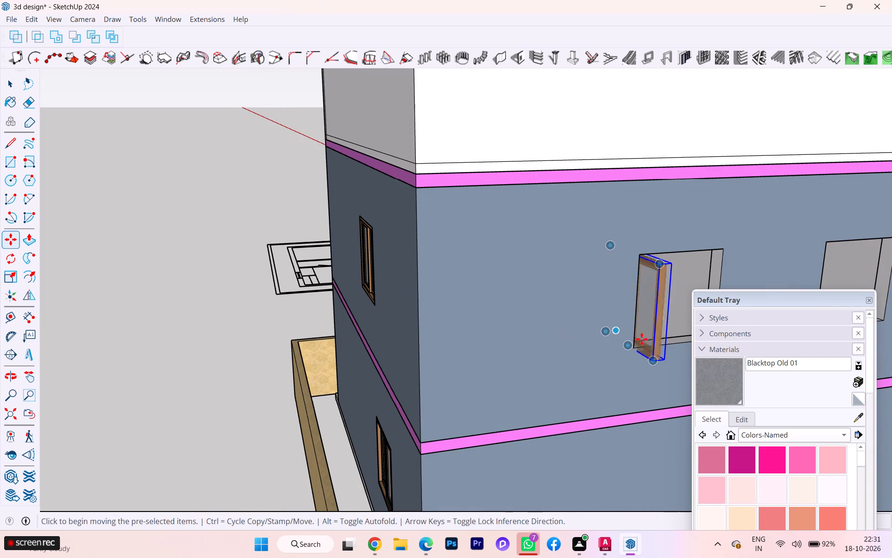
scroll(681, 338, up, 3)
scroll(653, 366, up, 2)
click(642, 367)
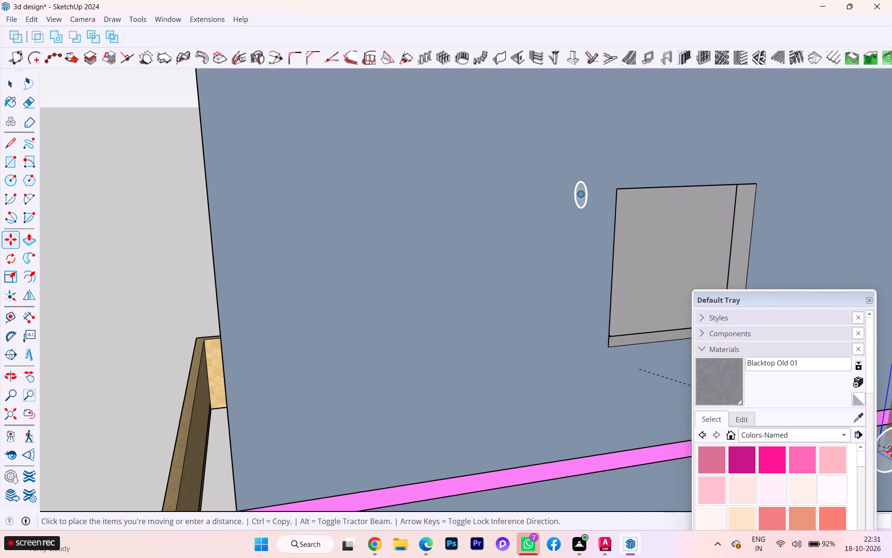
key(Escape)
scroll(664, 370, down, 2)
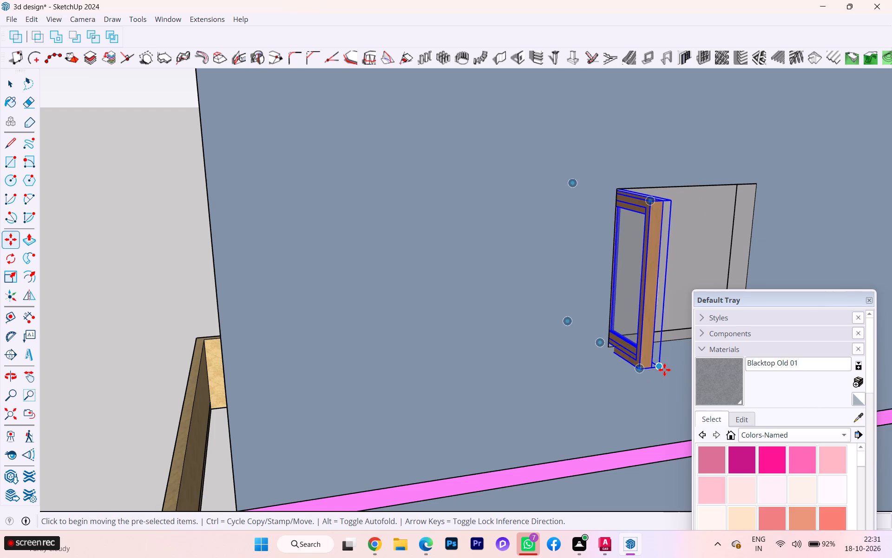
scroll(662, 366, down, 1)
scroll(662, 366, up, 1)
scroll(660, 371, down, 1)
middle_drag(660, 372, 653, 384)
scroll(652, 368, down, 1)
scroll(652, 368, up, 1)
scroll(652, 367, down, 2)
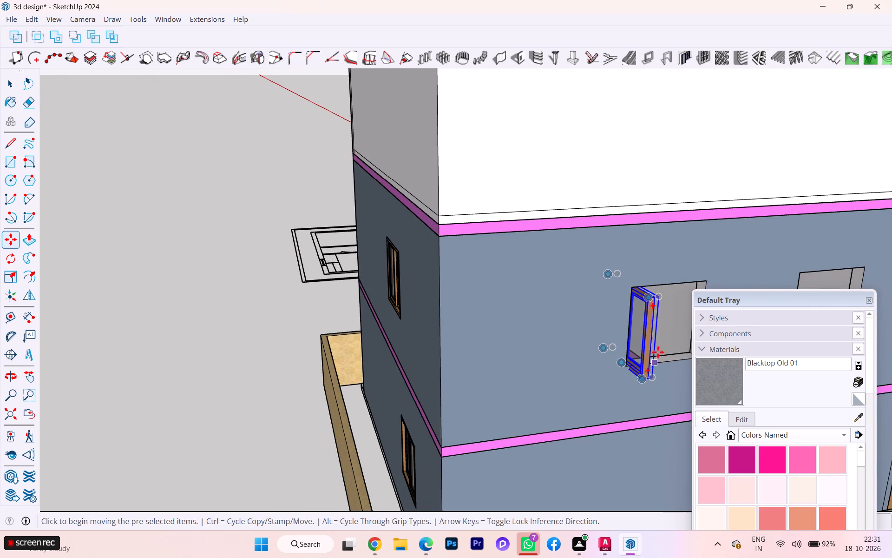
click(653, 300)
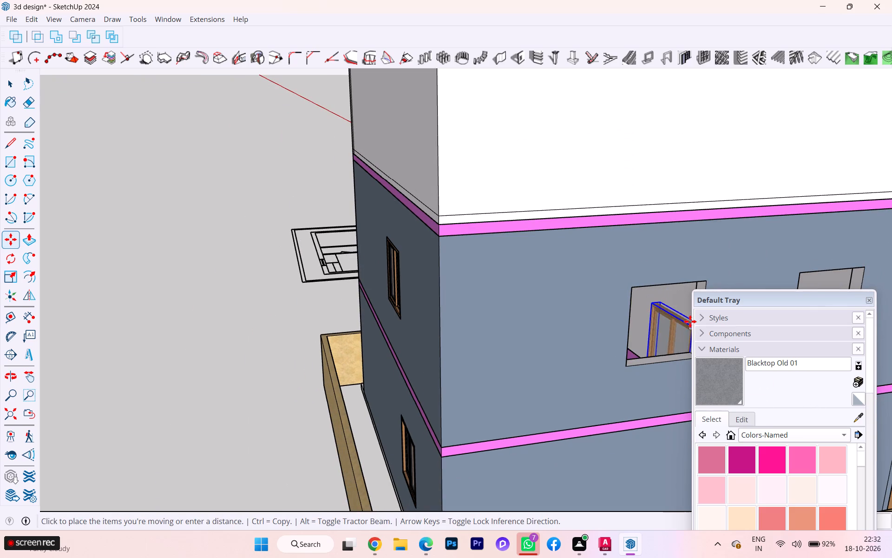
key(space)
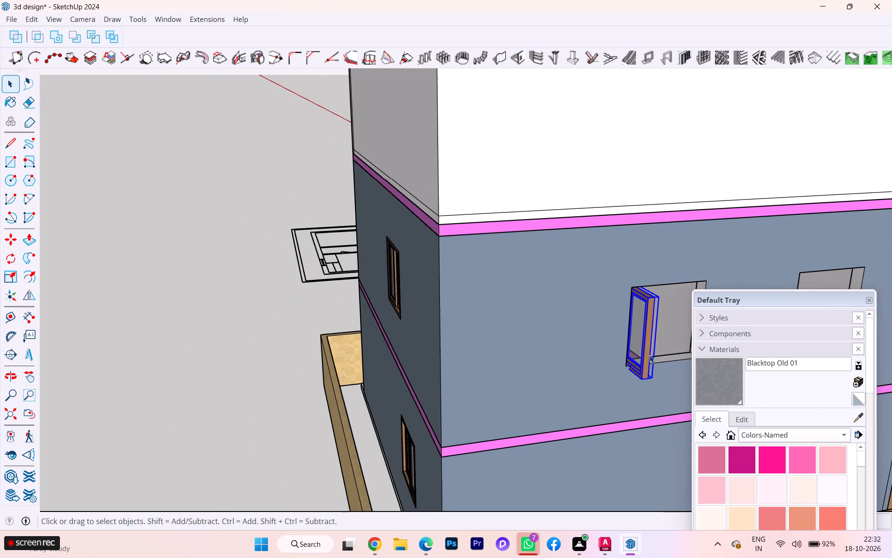
Rotate the copied window about its bottom edge so that it lies parallel to the adjoining first-floor wall.
scroll(649, 356, up, 2)
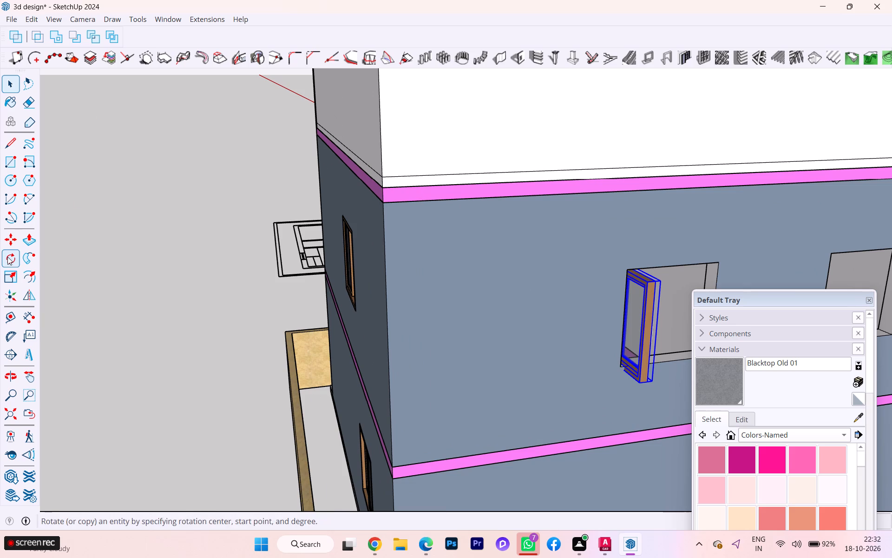
click(7, 257)
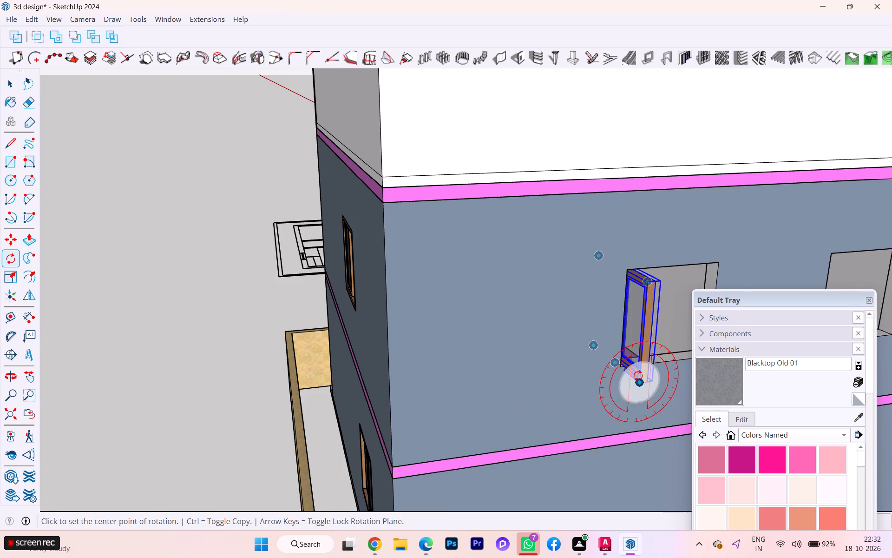
click(625, 372)
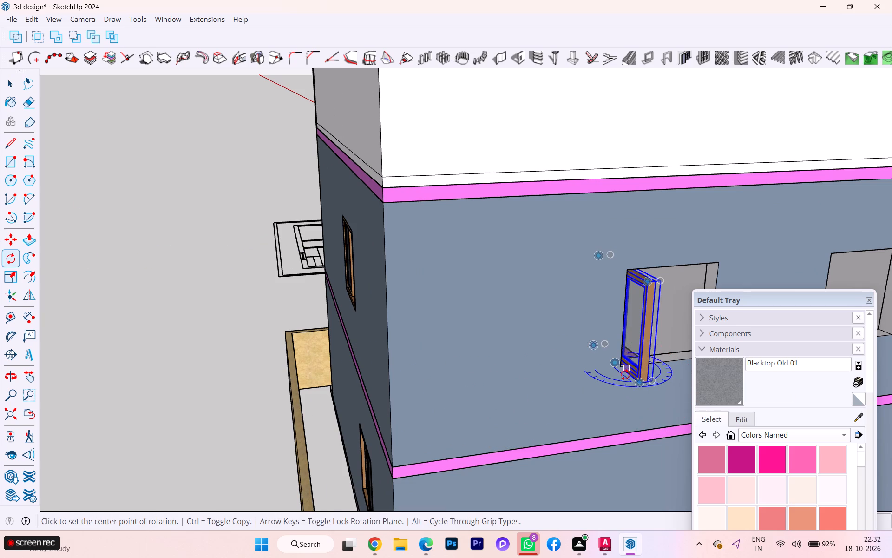
click(631, 390)
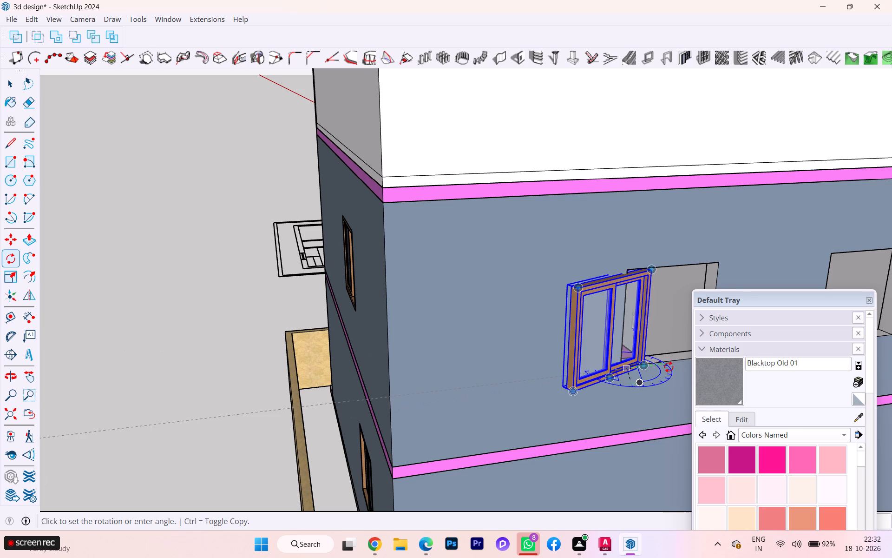
click(669, 366)
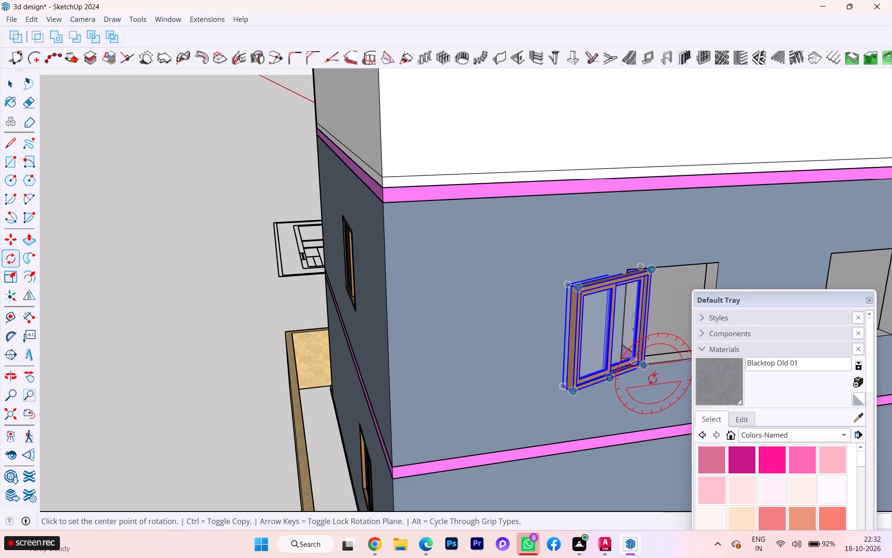
Undo the last rotation and rotate the window horizontally about its bottom corner so it lies parallel to the first-floor side wall.
key(ctrl+z)
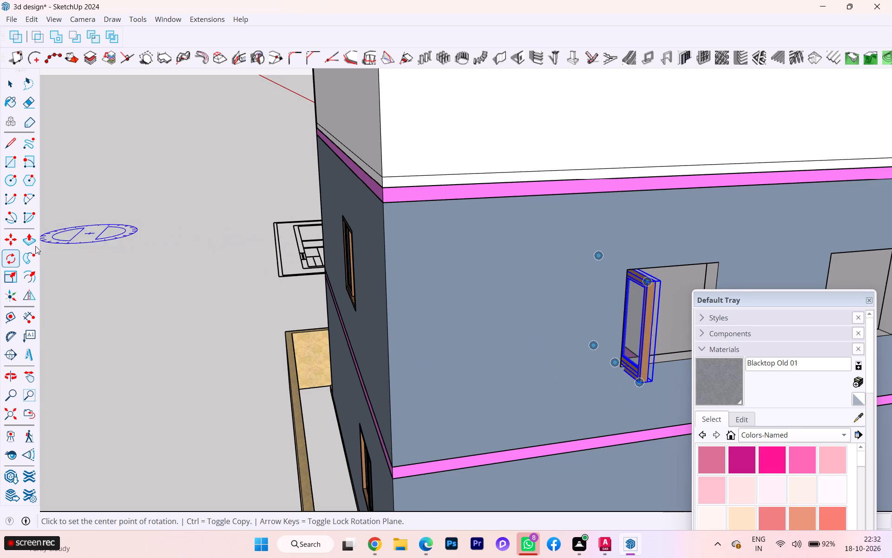
click(626, 369)
click(640, 389)
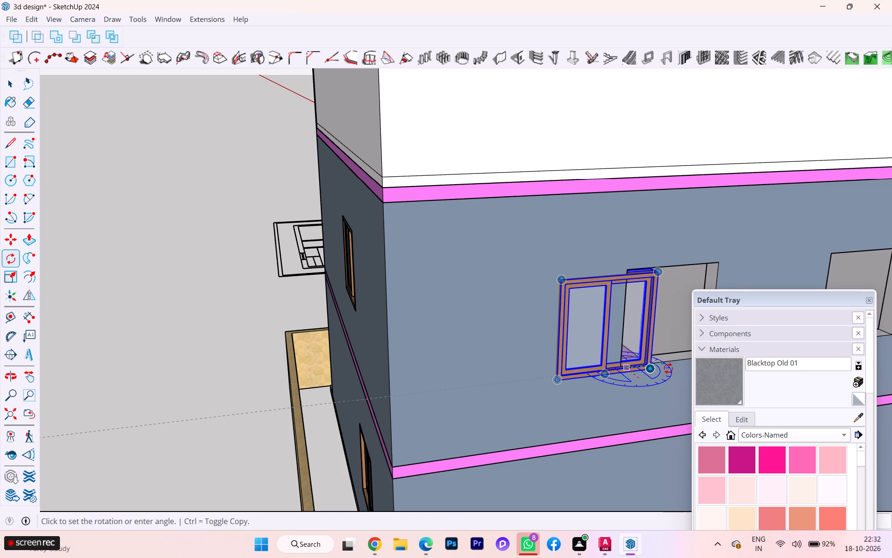
click(668, 366)
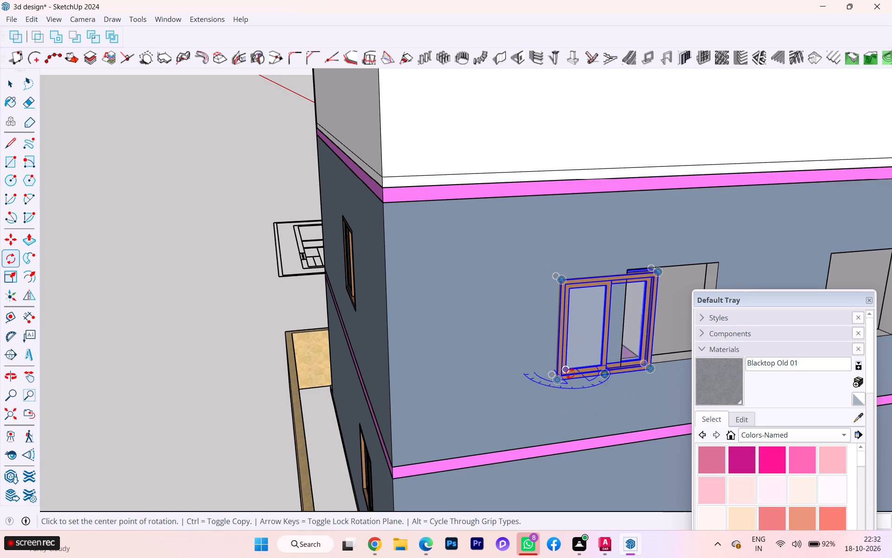
Move the rotated window by its outer lower corner onto the matching lower corner of the first-floor side-wall opening.
click(7, 243)
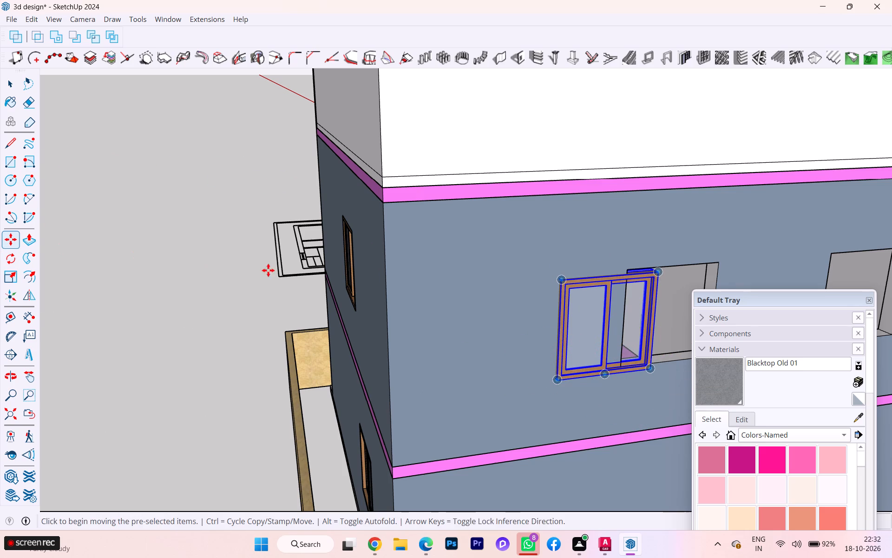
scroll(593, 399, up, 3)
scroll(569, 385, down, 1)
scroll(567, 384, up, 3)
click(553, 374)
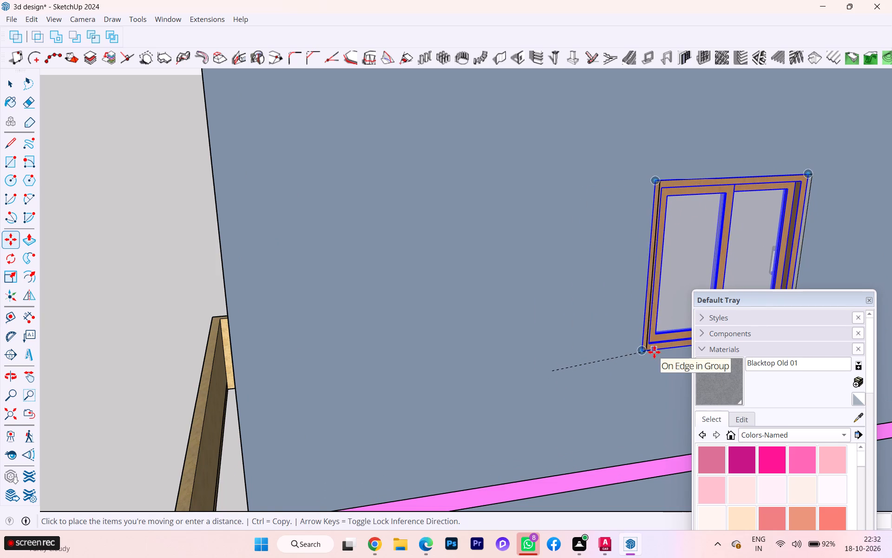
middle_drag(653, 353, 557, 345)
scroll(606, 365, up, 2)
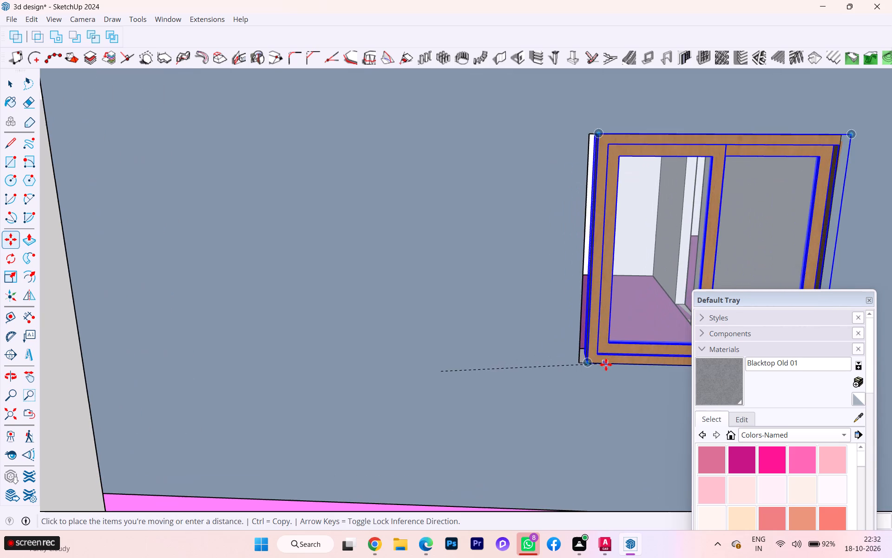
click(591, 366)
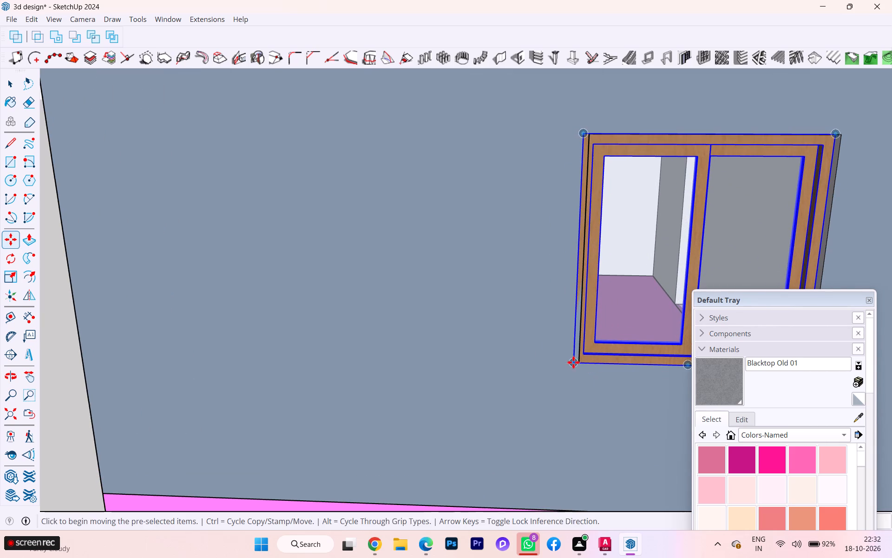
Slide the window sideways so its outer frame edge meets the opening's far vertical edge.
scroll(426, 326, down, 4)
scroll(688, 375, down, 1)
middle_drag(600, 357, 520, 347)
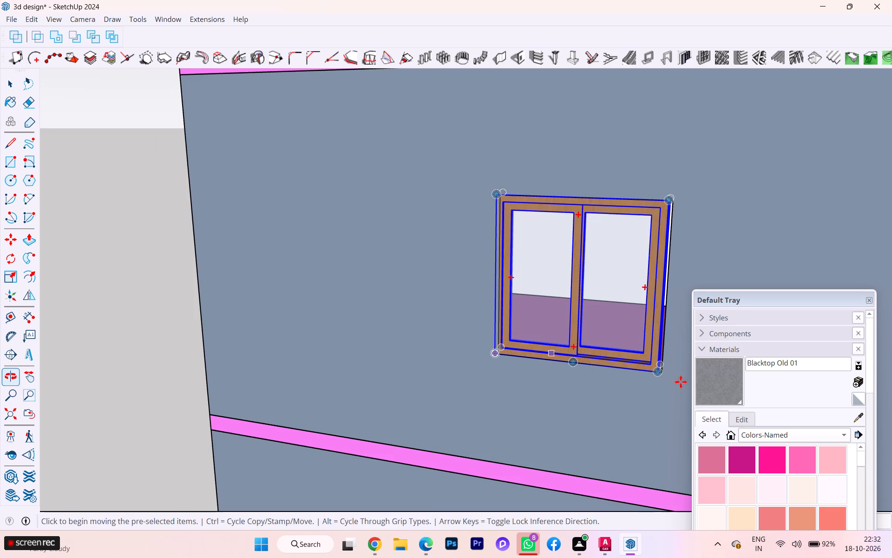
scroll(722, 386, up, 2)
scroll(722, 386, down, 1)
scroll(722, 386, up, 5)
scroll(687, 371, down, 2)
scroll(686, 371, up, 1)
scroll(638, 311, up, 11)
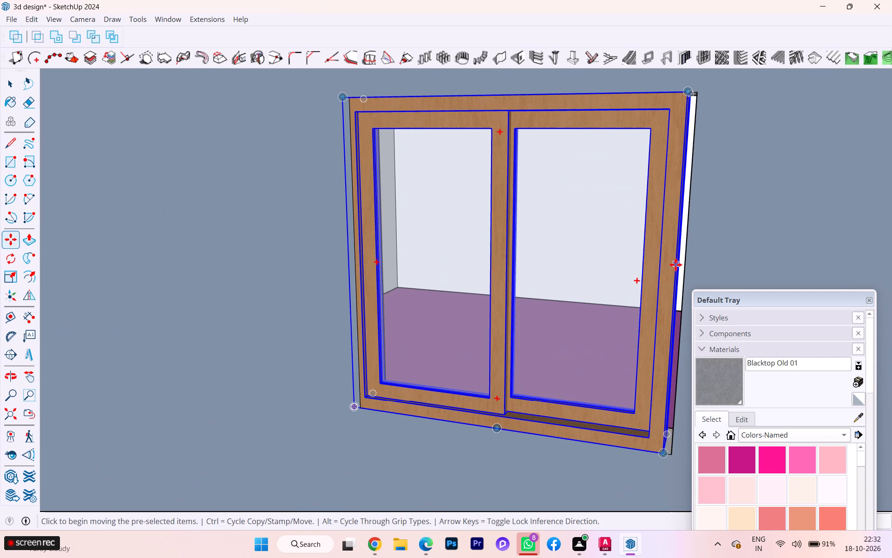
click(676, 265)
click(685, 259)
Copy the fitted window into the neighbouring first-floor opening on the same side wall, aligning it by its outer vertical frame edge.
scroll(582, 275, down, 9)
scroll(475, 292, up, 1)
scroll(475, 292, down, 5)
scroll(475, 293, up, 3)
scroll(475, 293, down, 4)
scroll(475, 302, up, 1)
scroll(475, 302, down, 1)
scroll(475, 302, up, 4)
scroll(475, 303, down, 2)
scroll(475, 306, up, 1)
scroll(479, 310, down, 2)
scroll(482, 314, up, 2)
scroll(483, 316, down, 2)
scroll(504, 333, up, 4)
click(531, 291)
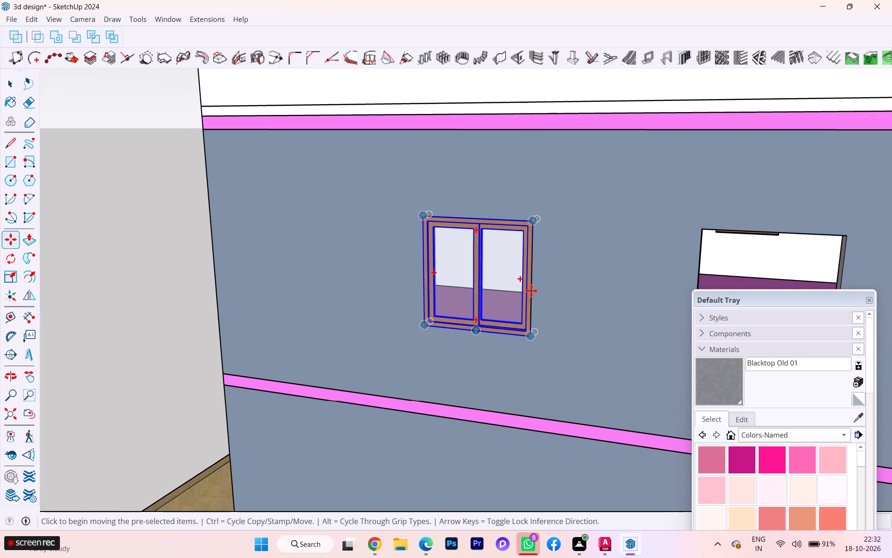
scroll(519, 289, down, 13)
scroll(486, 287, up, 1)
scroll(486, 287, down, 1)
scroll(636, 295, up, 2)
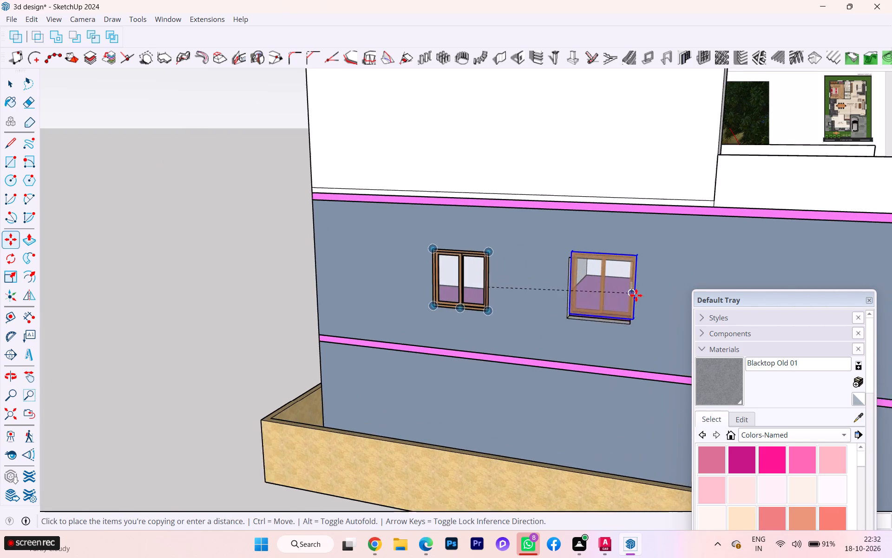
scroll(636, 295, up, 3)
scroll(636, 296, down, 3)
scroll(636, 296, up, 7)
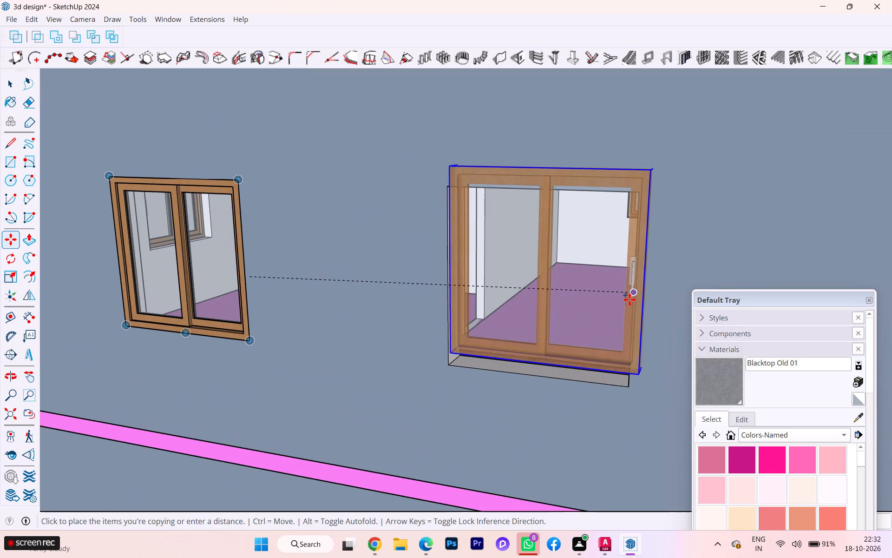
click(623, 306)
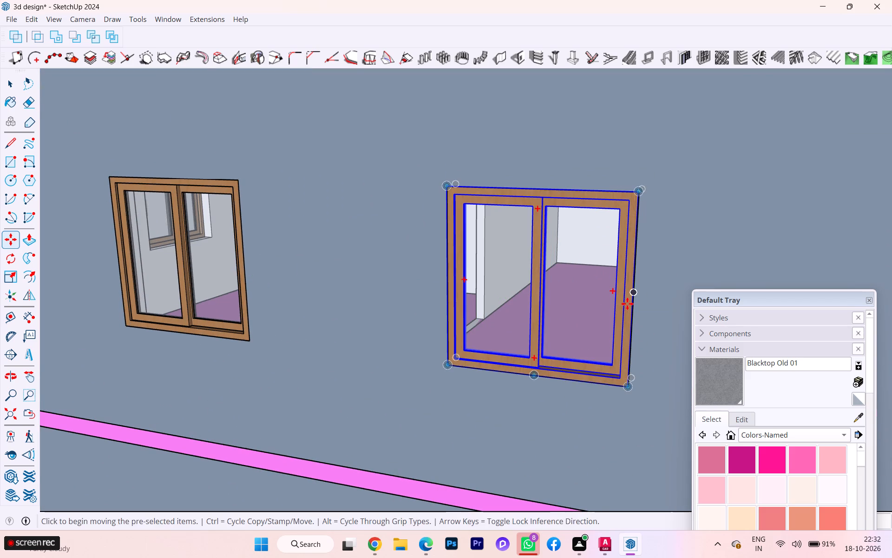
Shift the copied window sideways to close the gap between its frame and the opening's vertical edge.
key(space)
scroll(572, 318, down, 3)
scroll(487, 330, down, 1)
middle_drag(485, 330, 315, 345)
scroll(462, 319, up, 5)
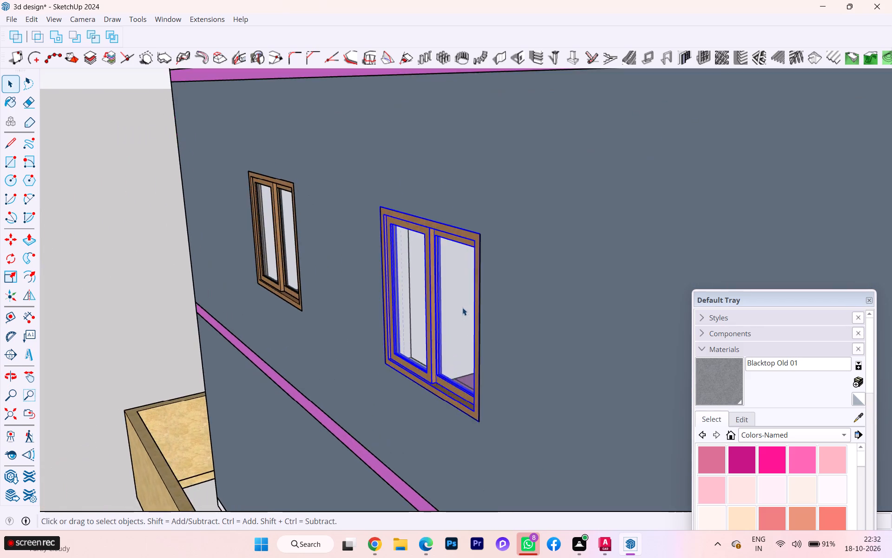
scroll(462, 307, up, 4)
scroll(499, 299, up, 6)
scroll(500, 299, down, 2)
scroll(503, 299, up, 1)
scroll(503, 299, down, 2)
scroll(500, 275, up, 5)
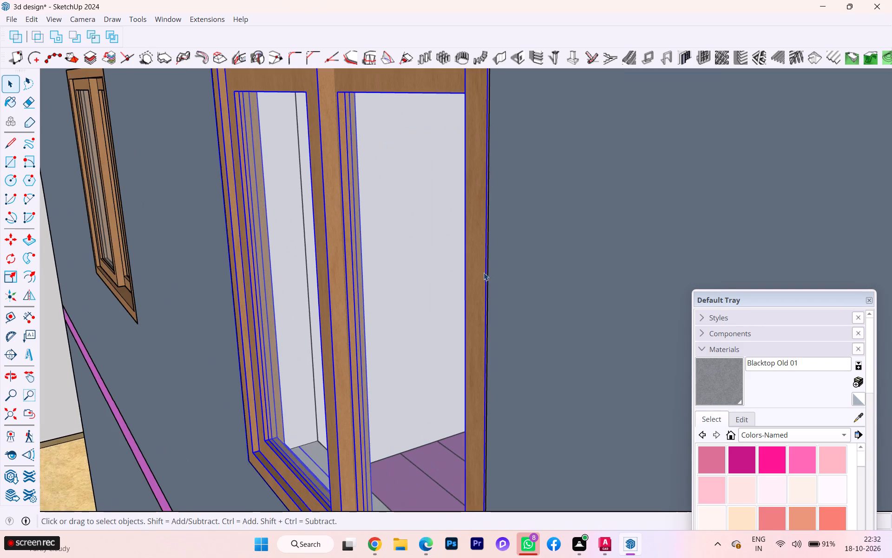
middle_drag(484, 272, 669, 271)
scroll(489, 273, down, 1)
scroll(488, 279, up, 4)
scroll(477, 277, down, 1)
scroll(477, 277, up, 2)
scroll(477, 277, down, 1)
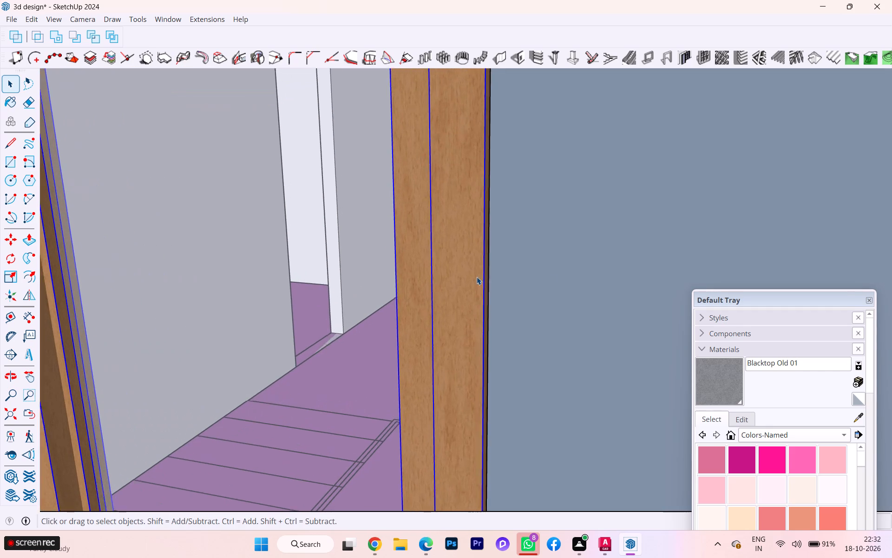
scroll(478, 278, up, 1)
key(m)
click(480, 284)
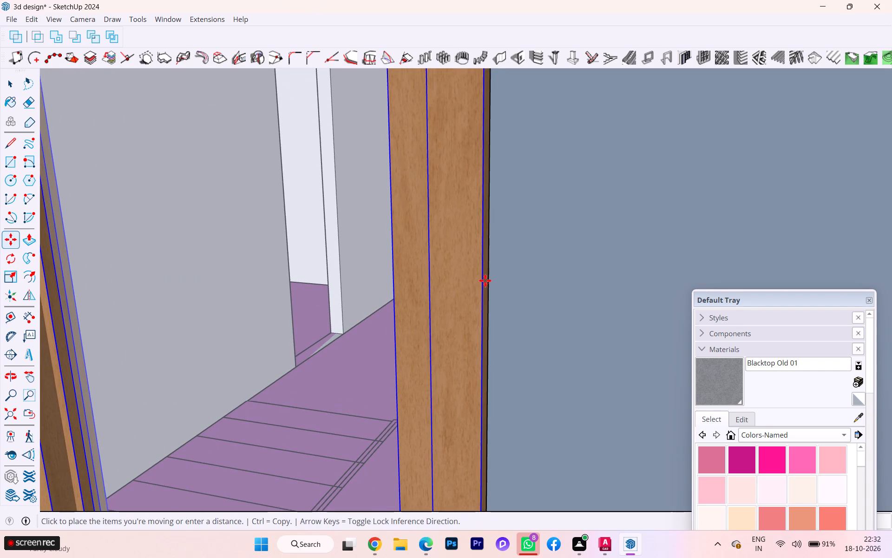
click(497, 275)
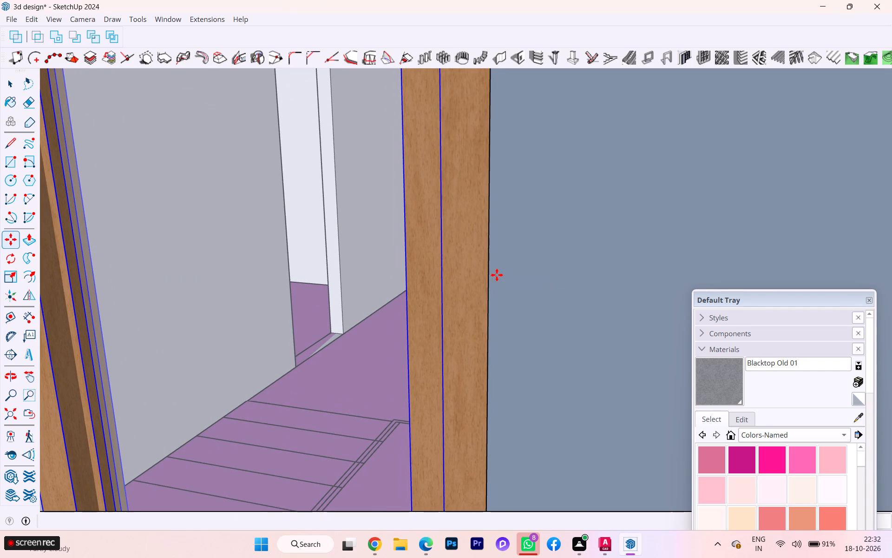
key(space)
Deselect the window and examine the house from all sides, checking the fitted windows and comparing the exterior with the reference render.
scroll(527, 276, down, 8)
scroll(534, 280, up, 4)
scroll(534, 280, down, 4)
scroll(525, 304, up, 1)
scroll(525, 307, down, 1)
scroll(525, 308, up, 1)
scroll(533, 325, down, 3)
scroll(533, 325, up, 4)
scroll(533, 325, down, 10)
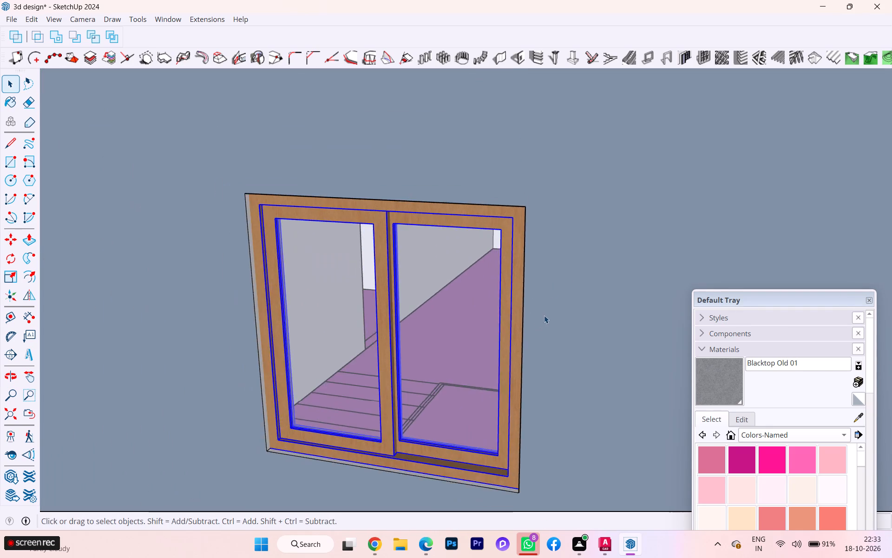
scroll(544, 315, down, 7)
scroll(546, 313, up, 3)
scroll(546, 313, down, 3)
scroll(546, 313, up, 1)
scroll(546, 313, down, 5)
scroll(546, 313, up, 1)
scroll(546, 313, down, 4)
scroll(546, 313, up, 3)
scroll(546, 313, down, 1)
scroll(546, 313, up, 1)
scroll(546, 313, down, 11)
scroll(545, 318, up, 2)
scroll(545, 318, down, 3)
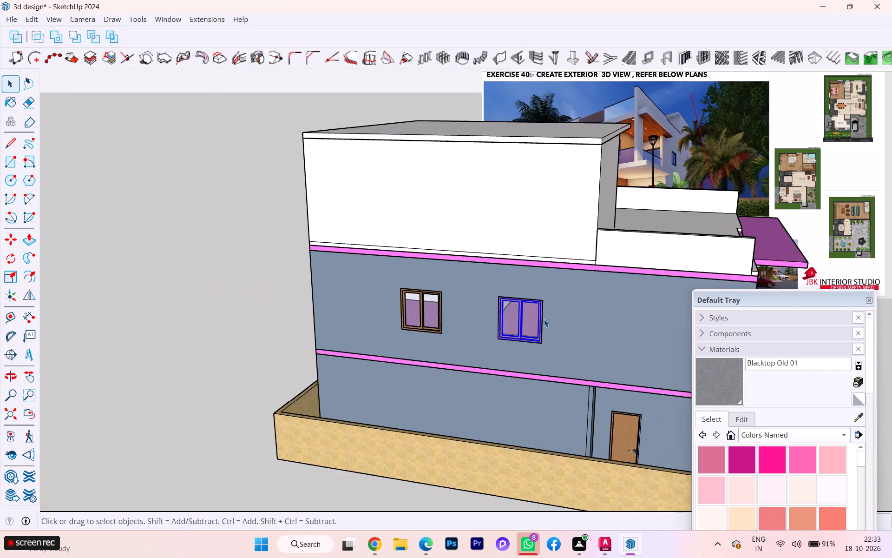
scroll(544, 319, down, 3)
middle_drag(541, 324, 889, 325)
key(space)
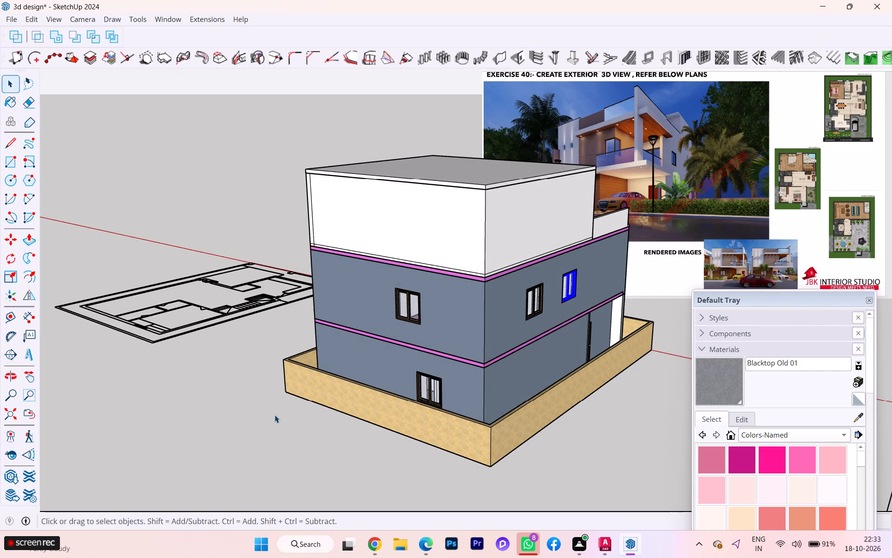
click(275, 415)
middle_drag(323, 409, 891, 393)
scroll(380, 409, down, 1)
middle_drag(530, 385, 592, 384)
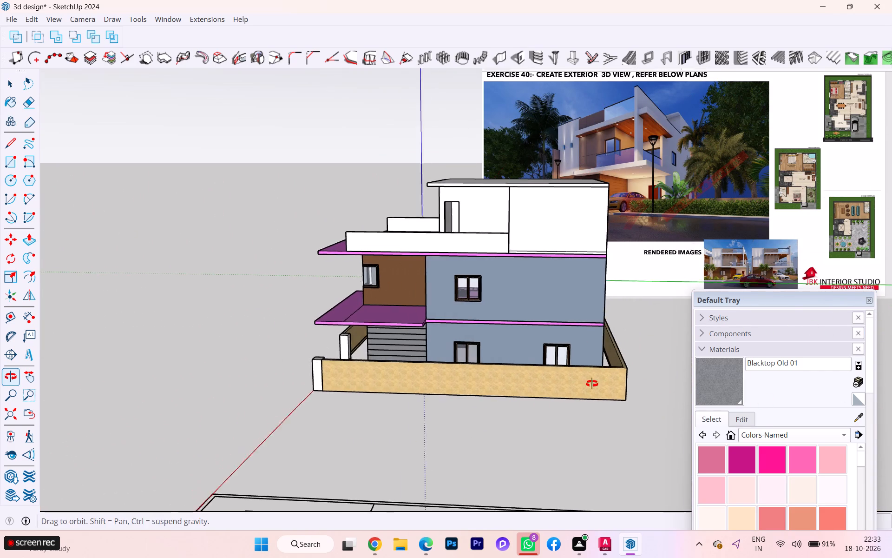
middle_drag(592, 384, 617, 385)
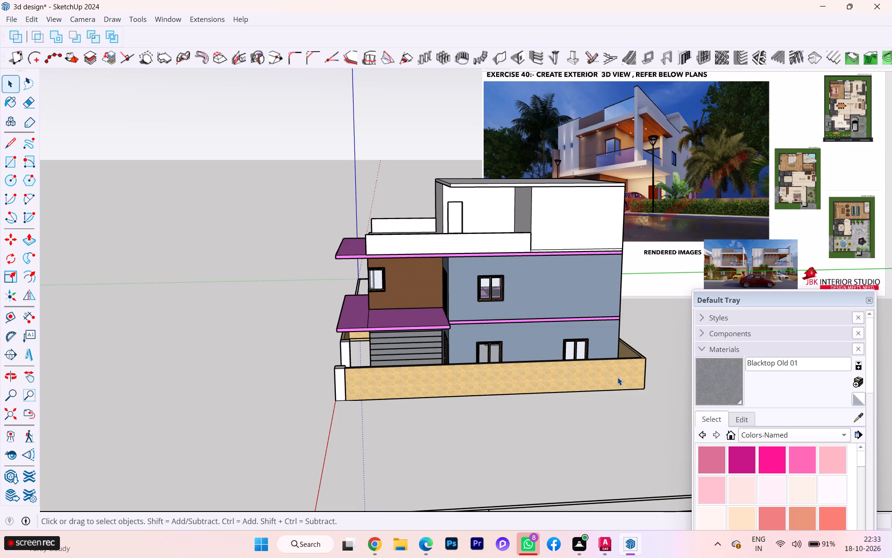
scroll(465, 387, down, 1)
middle_drag(458, 389, 679, 385)
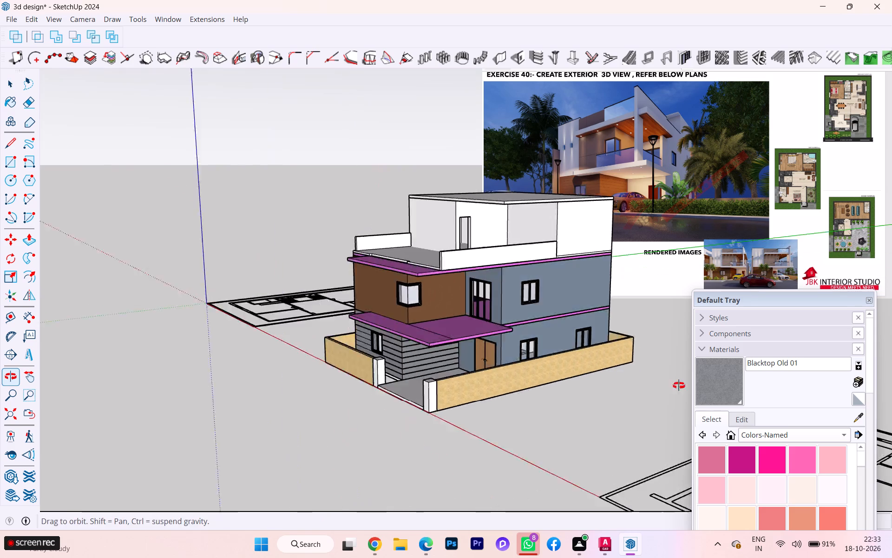
middle_drag(679, 385, 761, 383)
scroll(533, 388, down, 1)
middle_drag(533, 388, 735, 405)
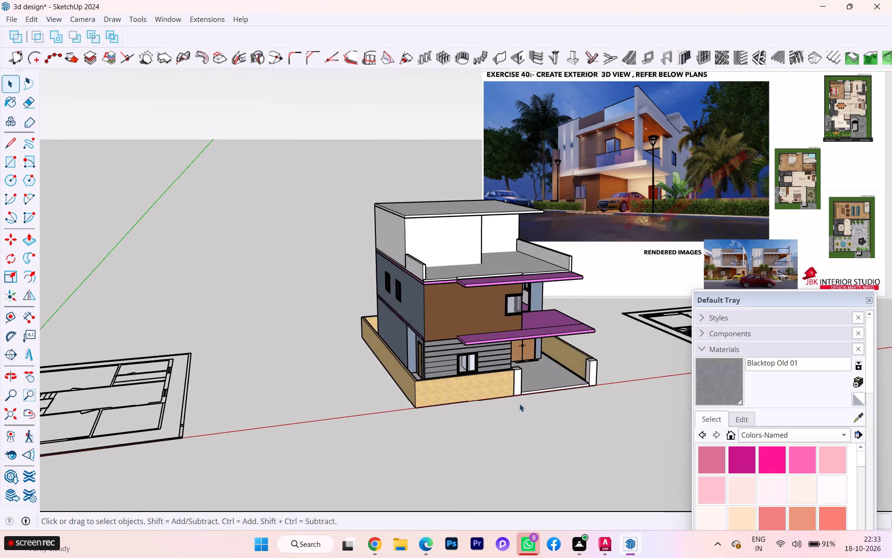
middle_drag(525, 398, 799, 365)
scroll(498, 393, down, 1)
middle_drag(498, 393, 747, 387)
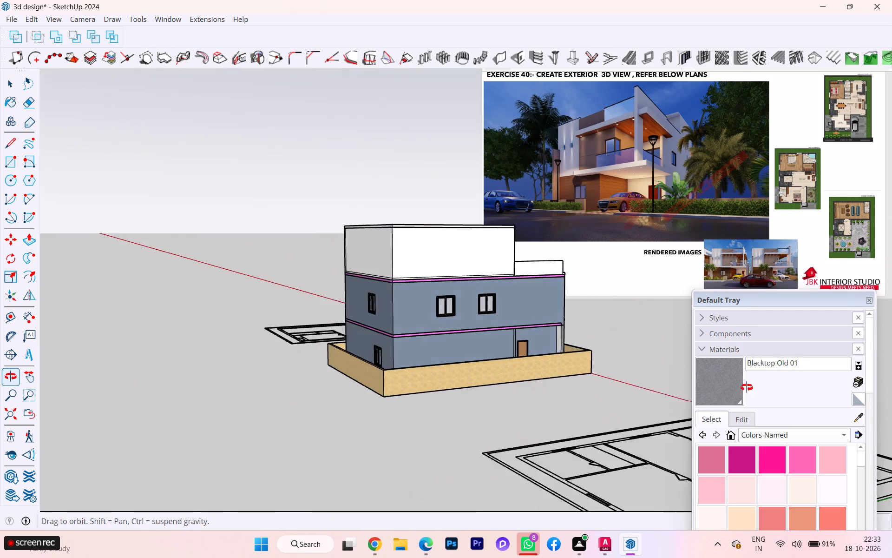
middle_drag(747, 387, 348, 418)
scroll(636, 413, down, 1)
middle_drag(636, 413, 439, 412)
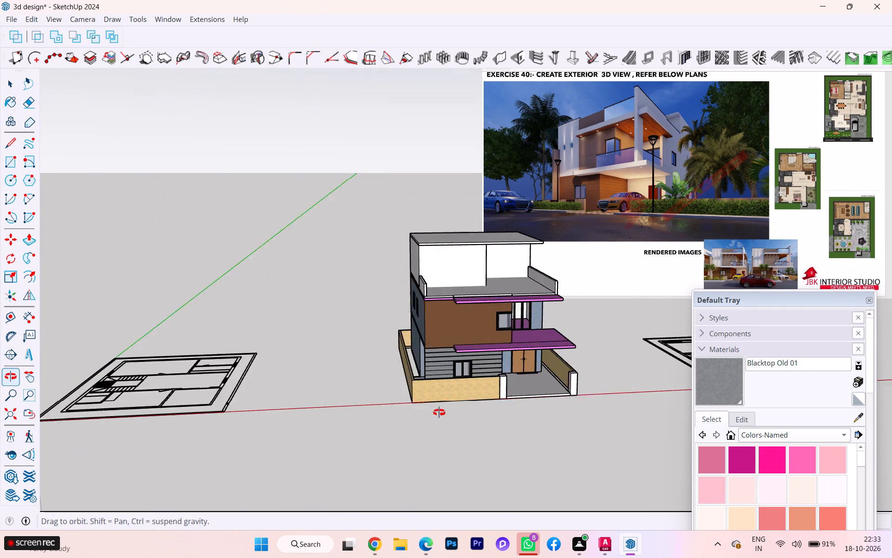
middle_drag(439, 412, 436, 412)
middle_drag(543, 404, 401, 399)
scroll(519, 380, up, 3)
scroll(519, 380, down, 1)
scroll(519, 380, up, 3)
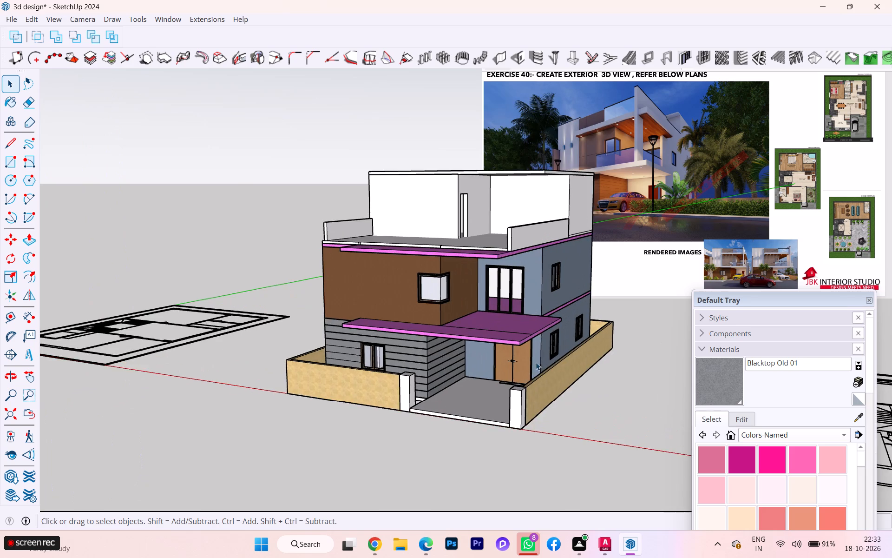
scroll(536, 362, up, 6)
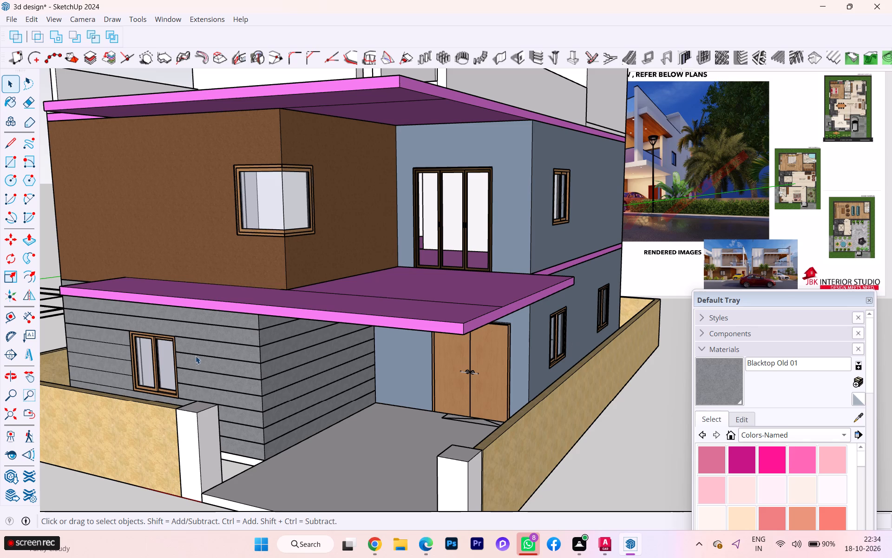
Examine the porch side wall and the front elevation, including the canopies, windows and wall finishes.
scroll(0, 357, down, 2)
scroll(271, 301, down, 5)
scroll(366, 342, up, 1)
scroll(466, 308, down, 3)
scroll(482, 307, up, 2)
scroll(483, 308, down, 3)
middle_drag(510, 332, 286, 362)
scroll(441, 310, up, 5)
scroll(452, 298, down, 2)
scroll(452, 298, up, 1)
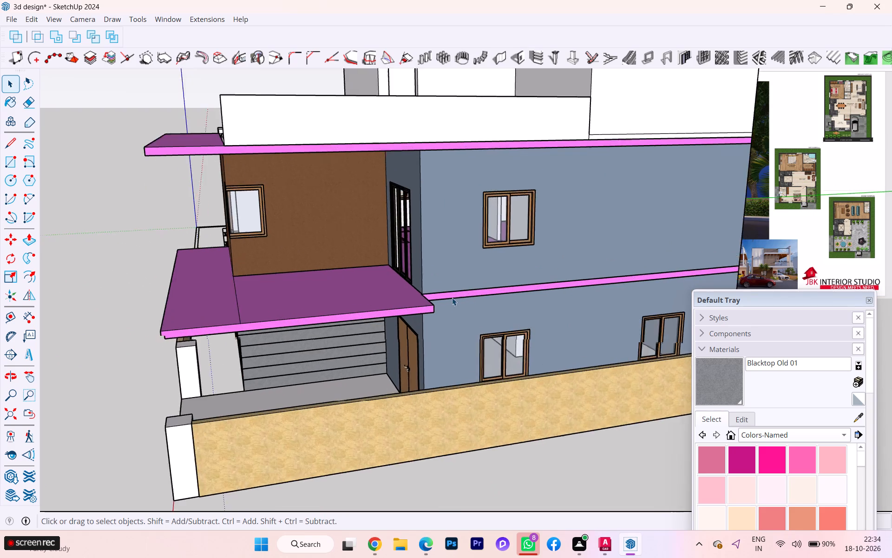
scroll(452, 298, up, 3)
scroll(411, 308, down, 1)
scroll(408, 308, up, 1)
scroll(406, 308, down, 3)
scroll(402, 309, up, 2)
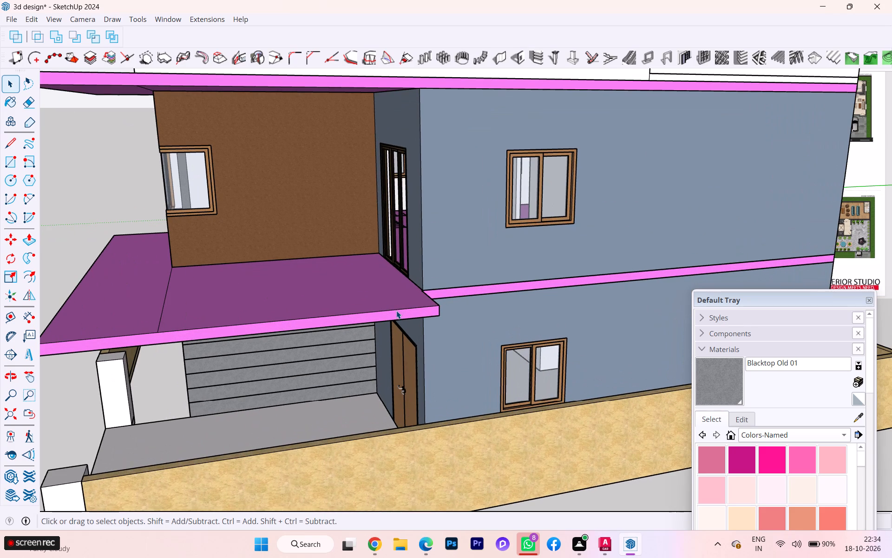
scroll(396, 311, down, 2)
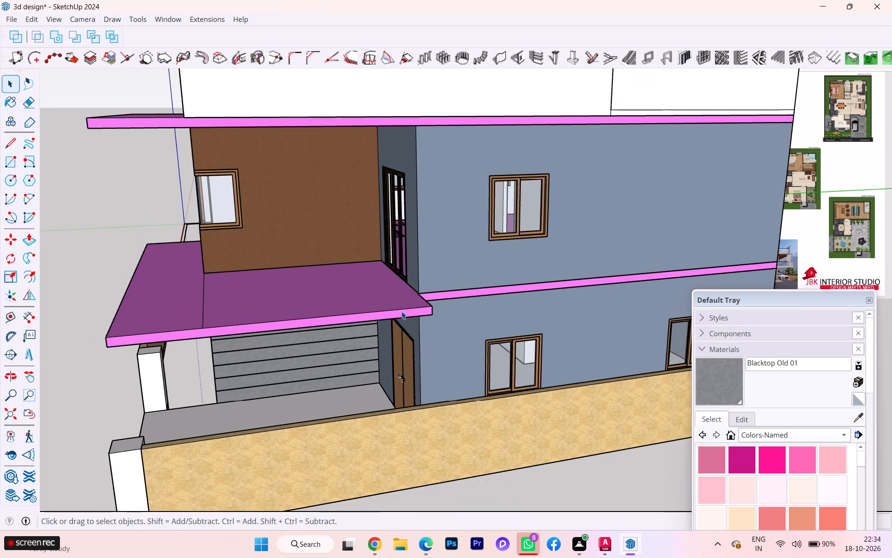
scroll(401, 311, down, 2)
scroll(401, 311, up, 4)
scroll(401, 311, down, 11)
middle_drag(379, 315, 624, 330)
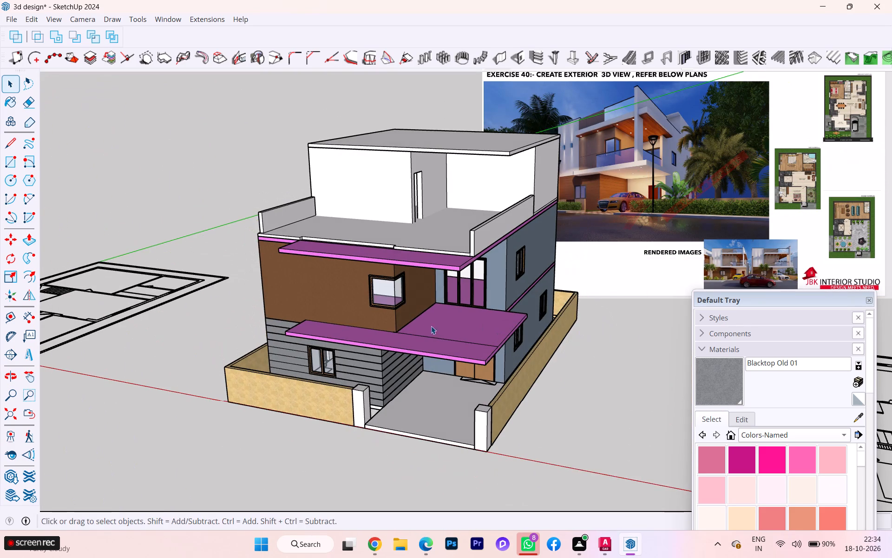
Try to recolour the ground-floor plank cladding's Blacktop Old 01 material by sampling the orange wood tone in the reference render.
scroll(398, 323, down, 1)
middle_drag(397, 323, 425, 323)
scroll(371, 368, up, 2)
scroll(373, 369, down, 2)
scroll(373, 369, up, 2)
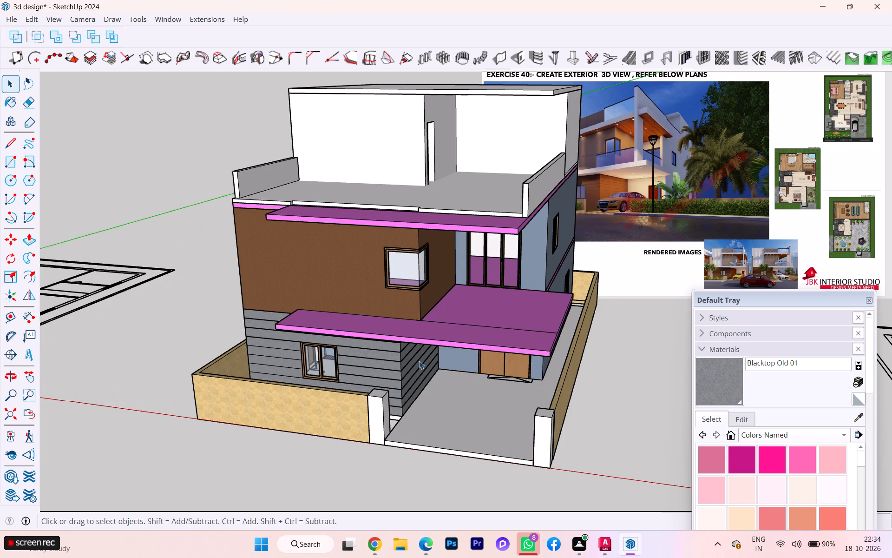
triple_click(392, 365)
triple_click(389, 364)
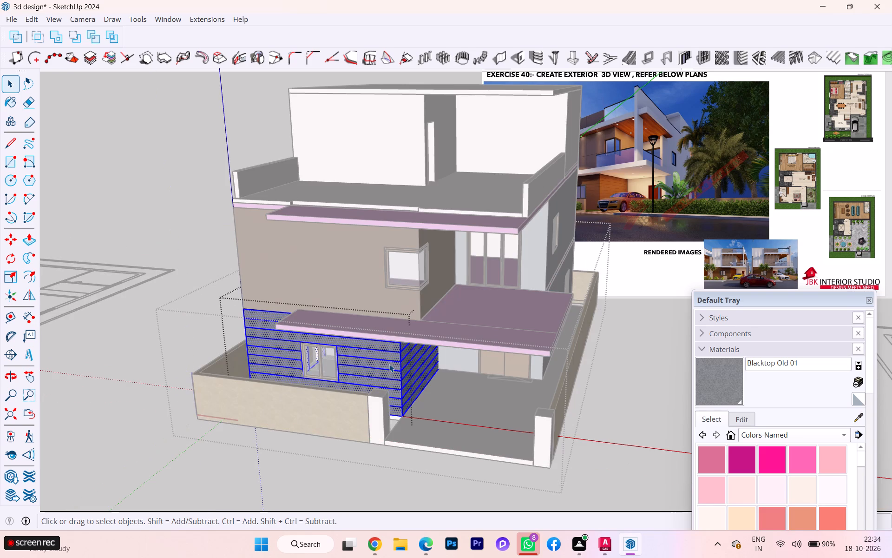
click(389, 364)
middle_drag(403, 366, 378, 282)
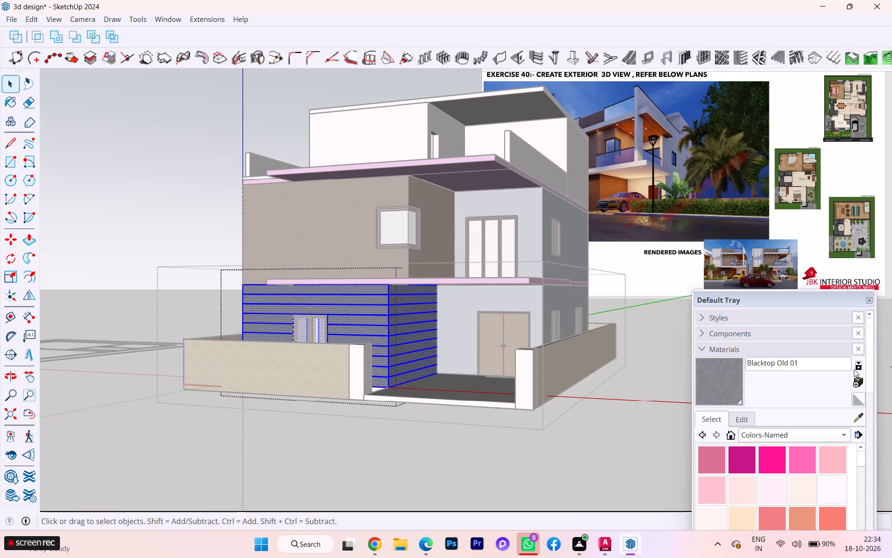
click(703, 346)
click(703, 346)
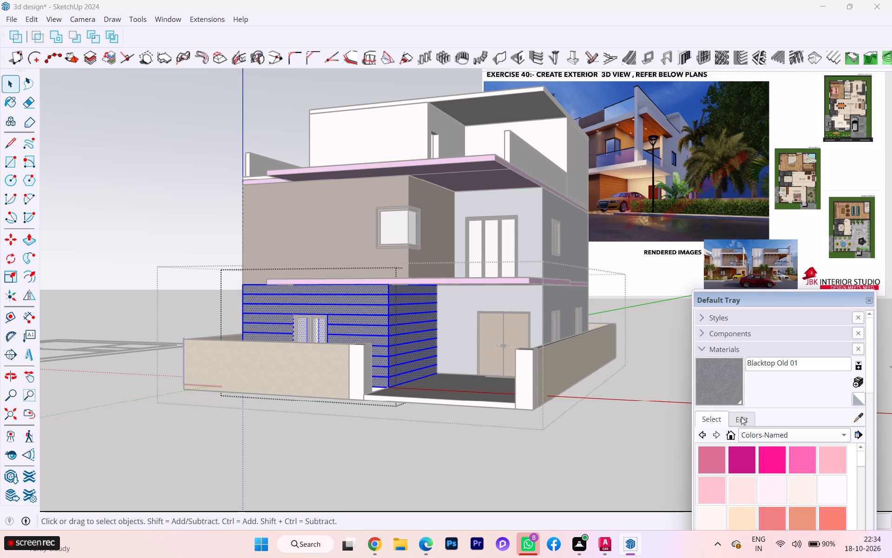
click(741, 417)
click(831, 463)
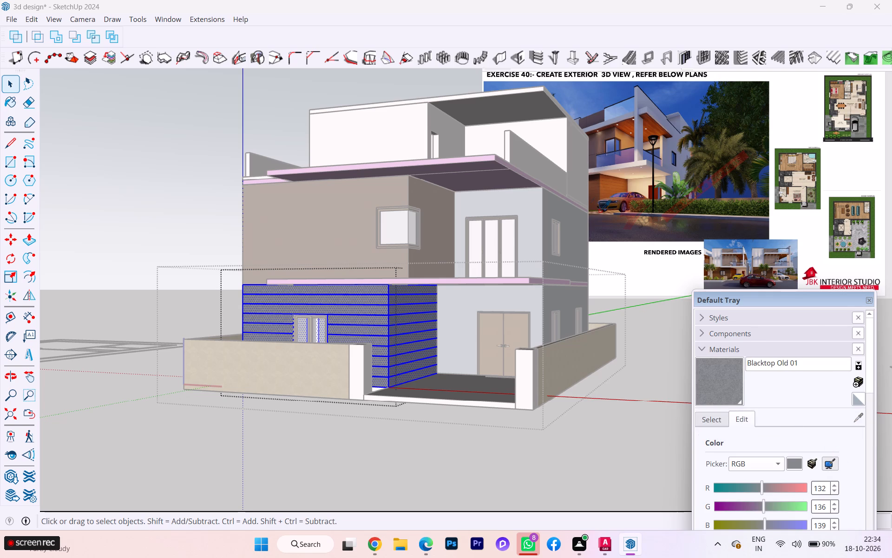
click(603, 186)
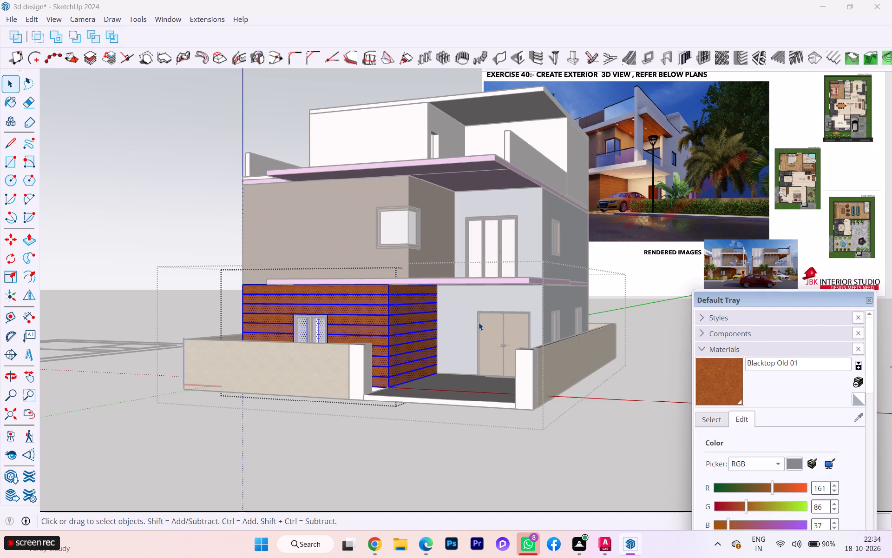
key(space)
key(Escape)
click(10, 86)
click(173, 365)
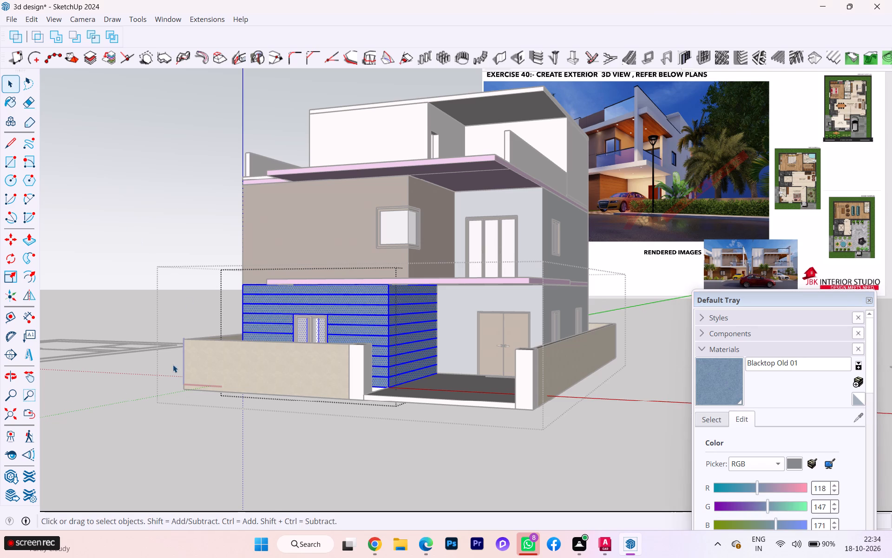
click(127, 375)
Match the ground-floor plank cladding's material colour to the dark brown wood in the reference render, RGB 102, 56, 36.
scroll(325, 341, up, 4)
triple_click(413, 314)
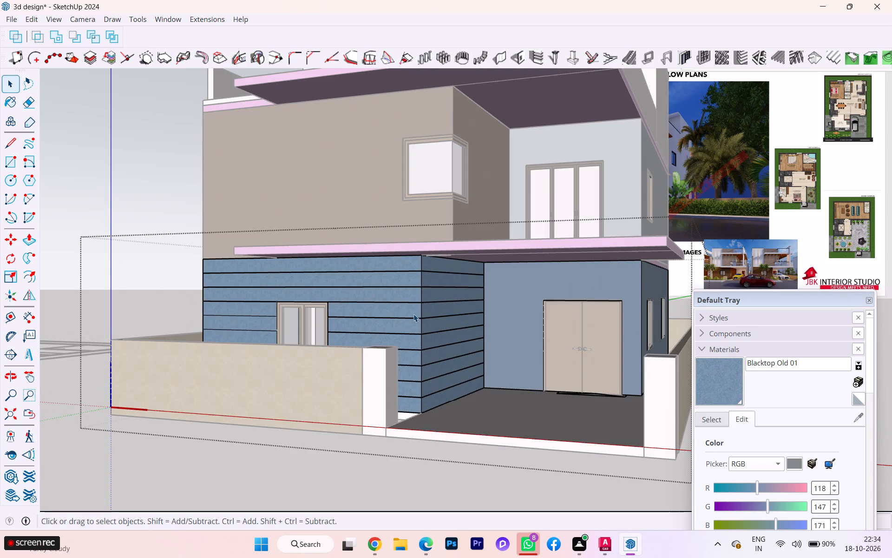
double_click(413, 314)
click(413, 314)
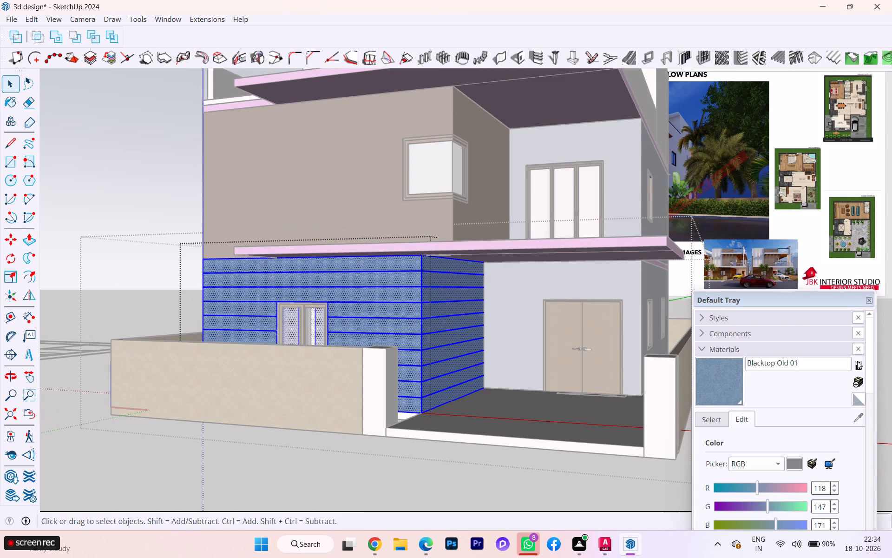
click(826, 462)
scroll(406, 266, down, 1)
scroll(392, 269, up, 1)
scroll(347, 279, down, 1)
scroll(344, 280, up, 4)
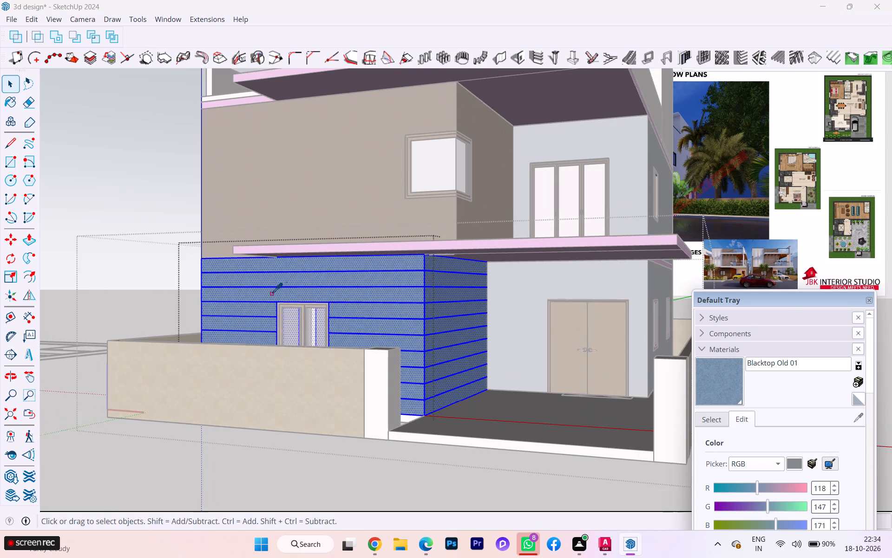
scroll(256, 302, down, 1)
scroll(252, 304, up, 4)
scroll(251, 305, down, 5)
scroll(198, 313, up, 1)
scroll(196, 314, down, 6)
scroll(192, 321, up, 1)
scroll(193, 322, down, 4)
click(596, 184)
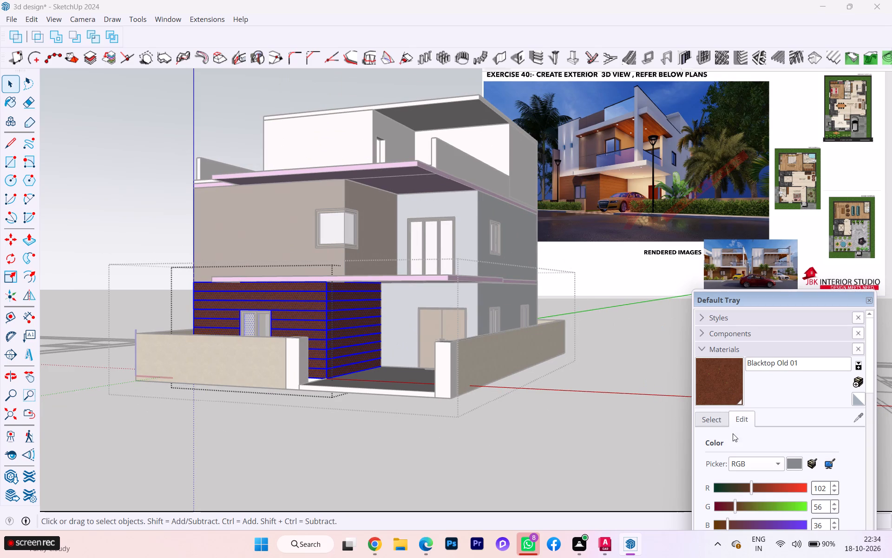
click(709, 416)
click(617, 397)
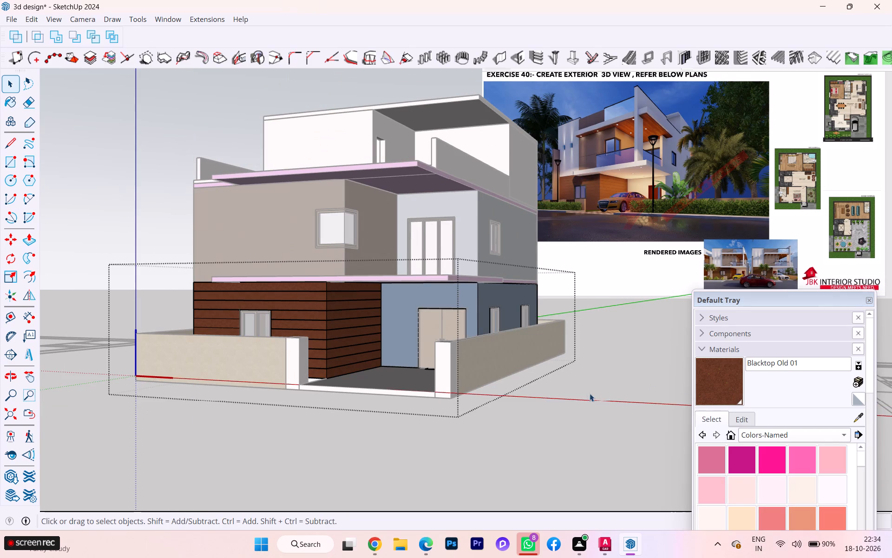
key(Escape)
Paint the whole magenta canopy slab between the ground and first floors with a very pale pink from Colors-Named.
middle_drag(556, 335, 433, 404)
scroll(549, 343, down, 1)
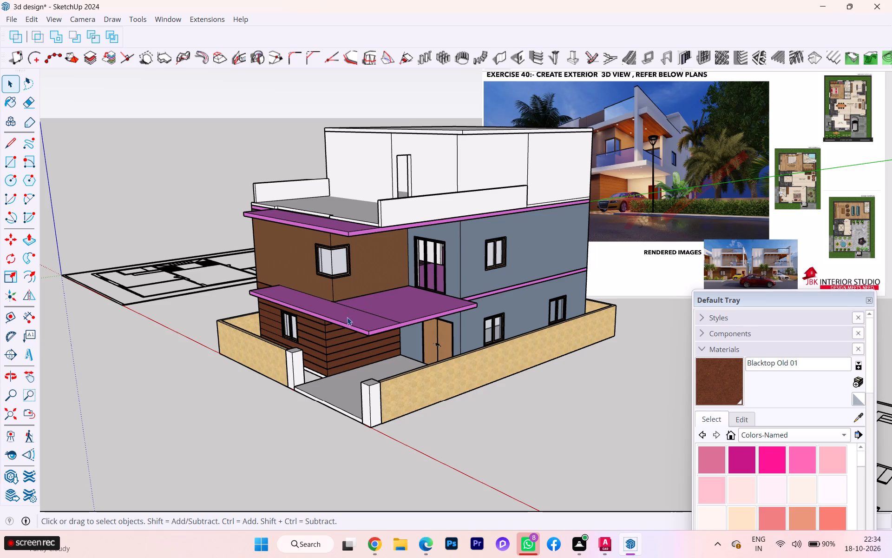
click(349, 321)
double_click(362, 320)
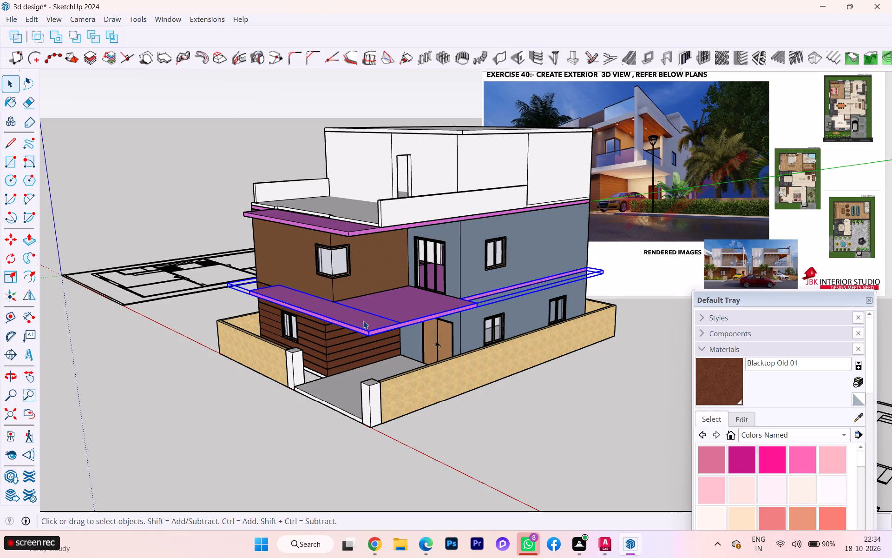
click(363, 321)
double_click(363, 321)
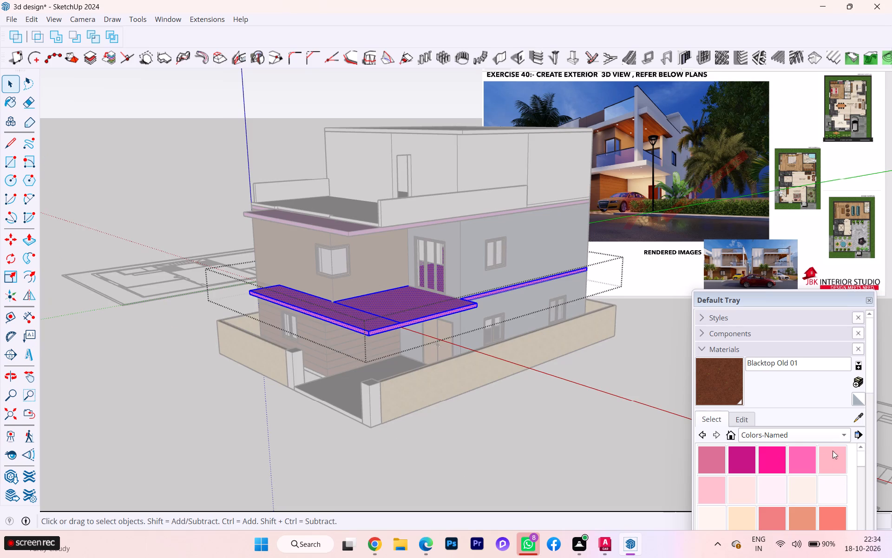
click(776, 485)
click(381, 323)
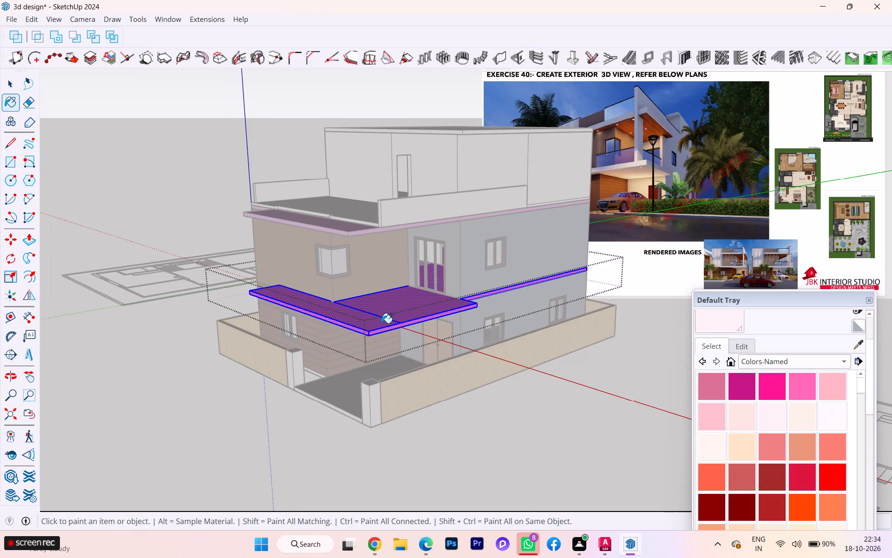
key(space)
click(587, 362)
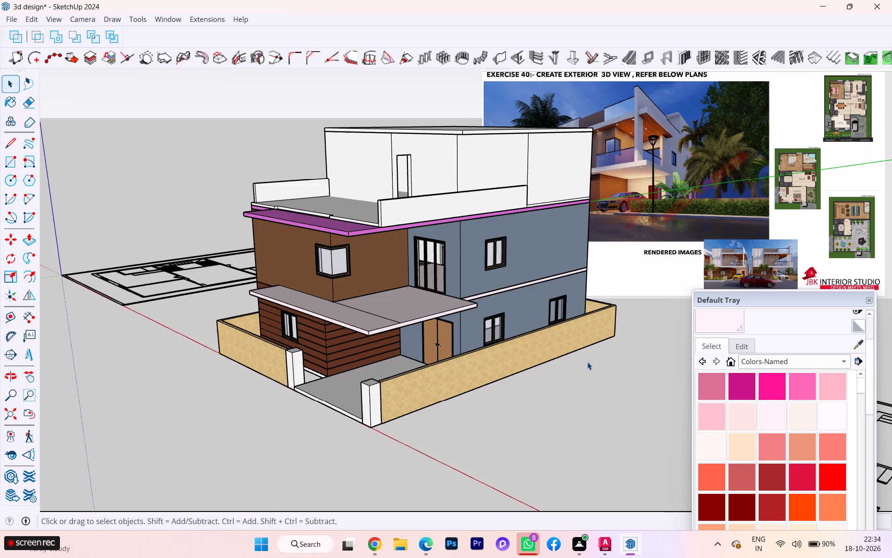
Paint the whole magenta canopy slab above the first floor with a pale cream colour from Colors-Named.
double_click(360, 230)
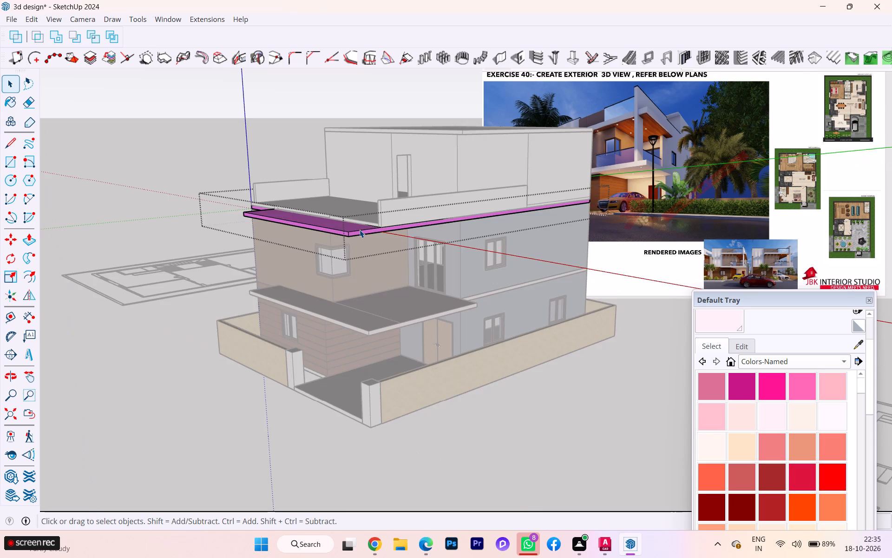
double_click(360, 230)
triple_click(360, 230)
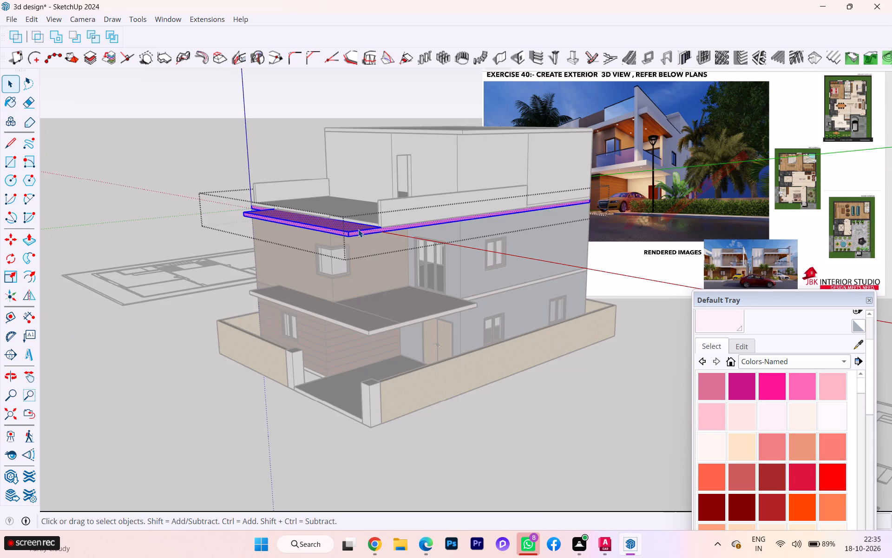
click(770, 411)
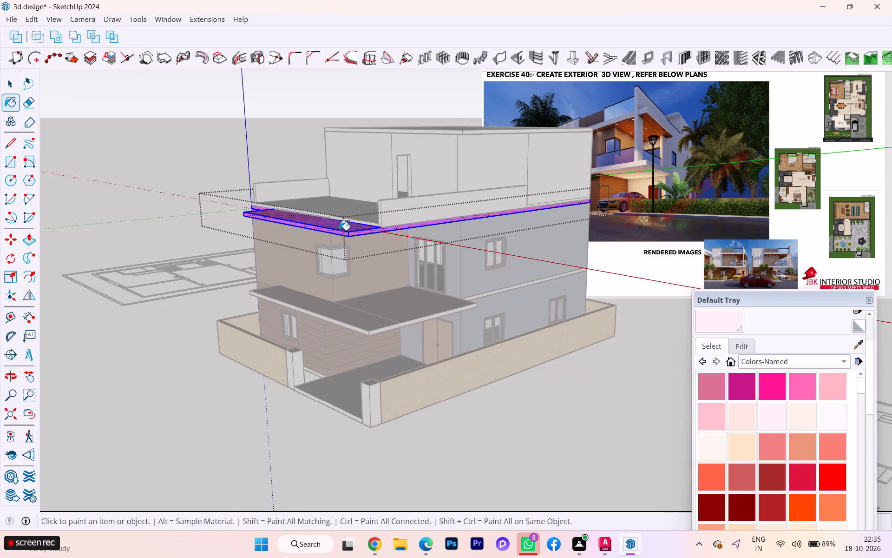
click(335, 234)
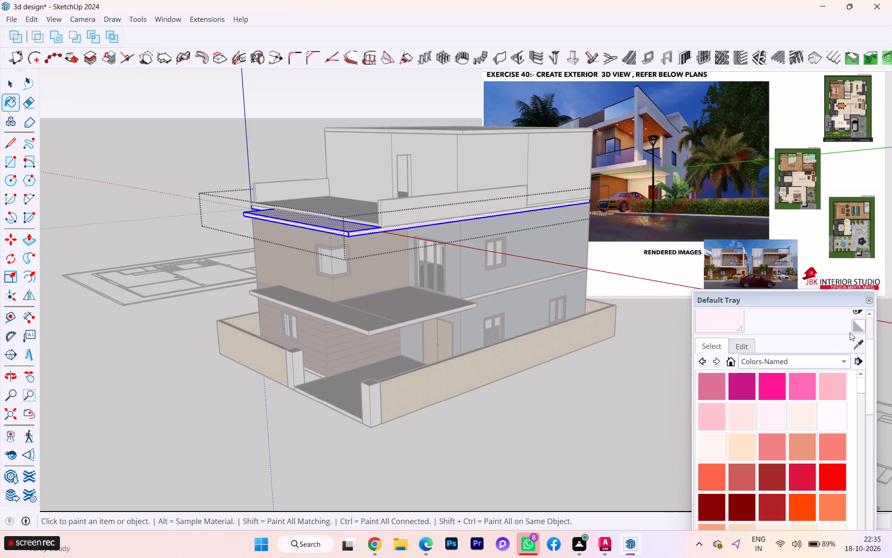
click(860, 340)
click(374, 322)
click(356, 231)
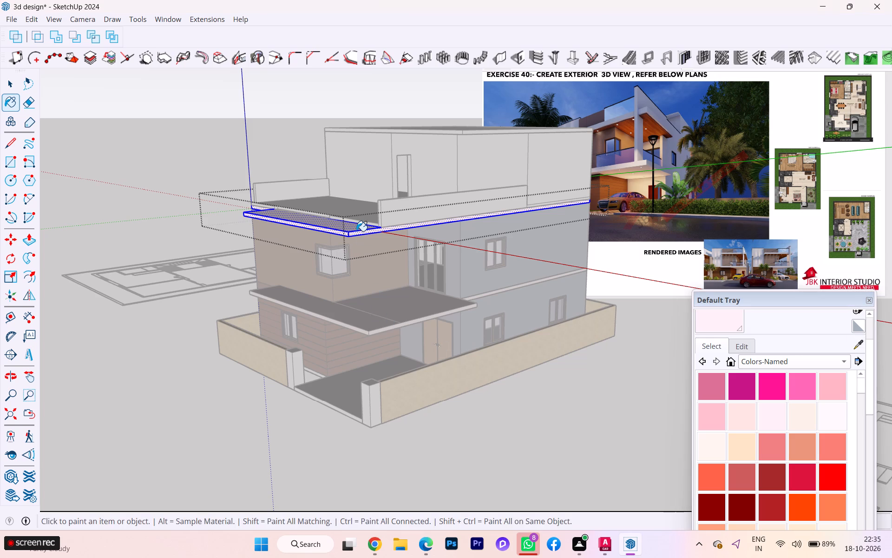
click(347, 235)
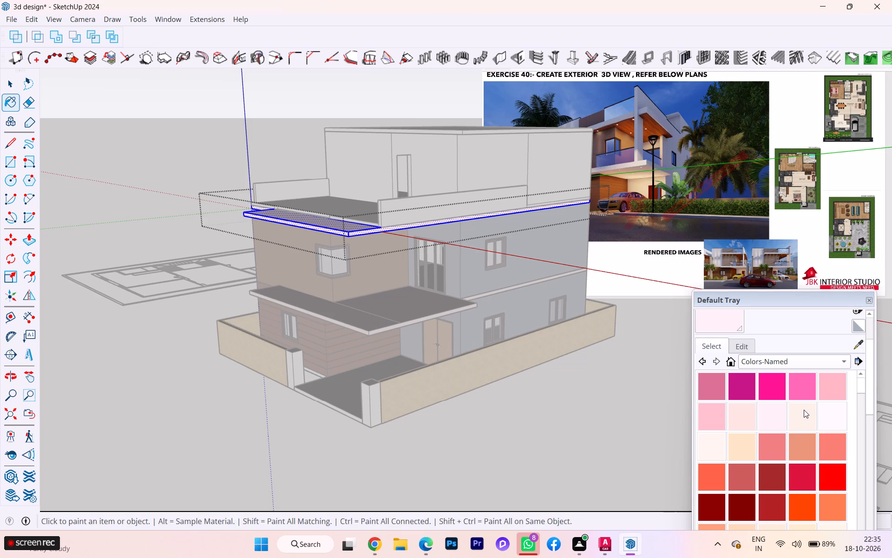
click(796, 416)
click(334, 222)
click(335, 230)
key(space)
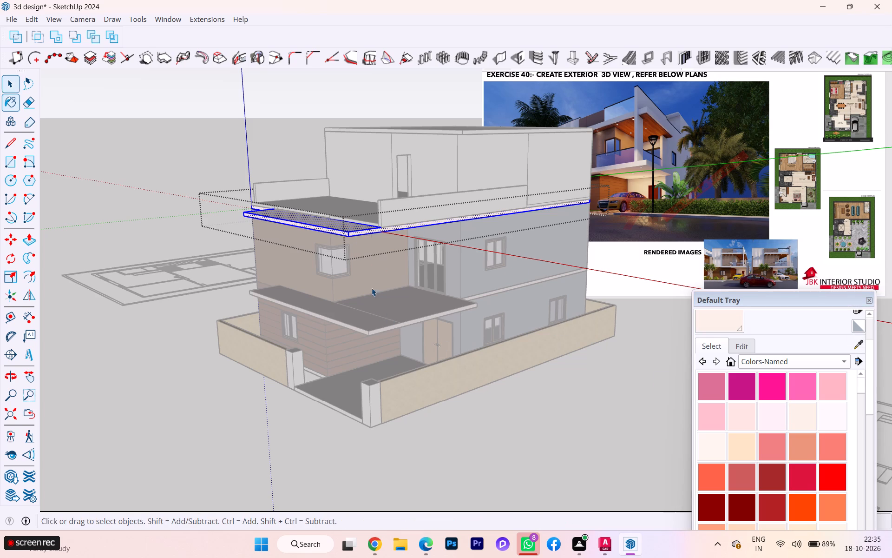
click(502, 392)
click(502, 392)
Examine the recoloured cladding and canopy slabs from the front and side, comparing them with the reference render.
middle_drag(423, 320, 593, 272)
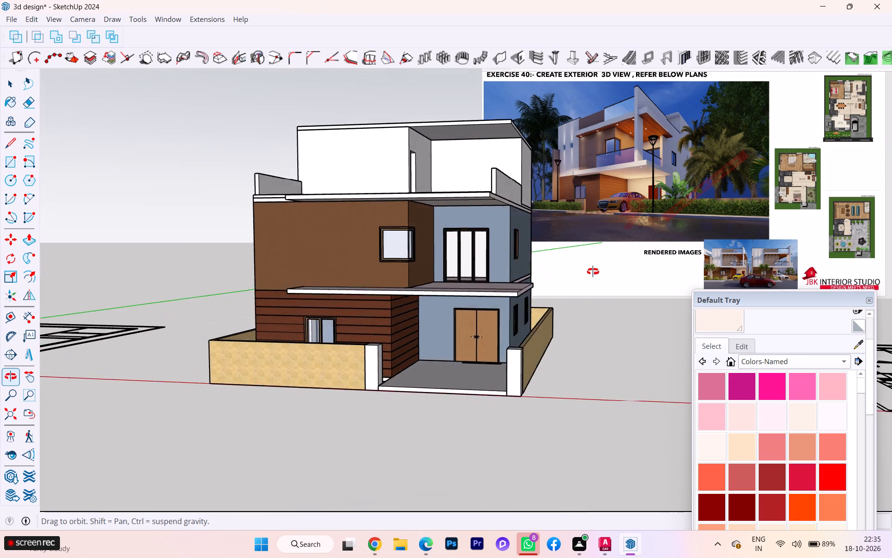
middle_drag(593, 272, 382, 269)
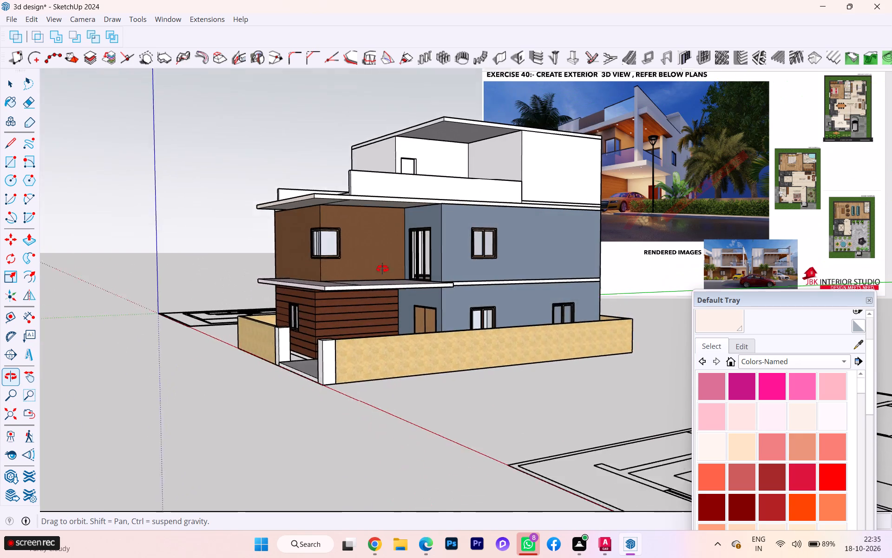
middle_drag(382, 269, 492, 292)
scroll(439, 314, up, 4)
scroll(424, 332, down, 1)
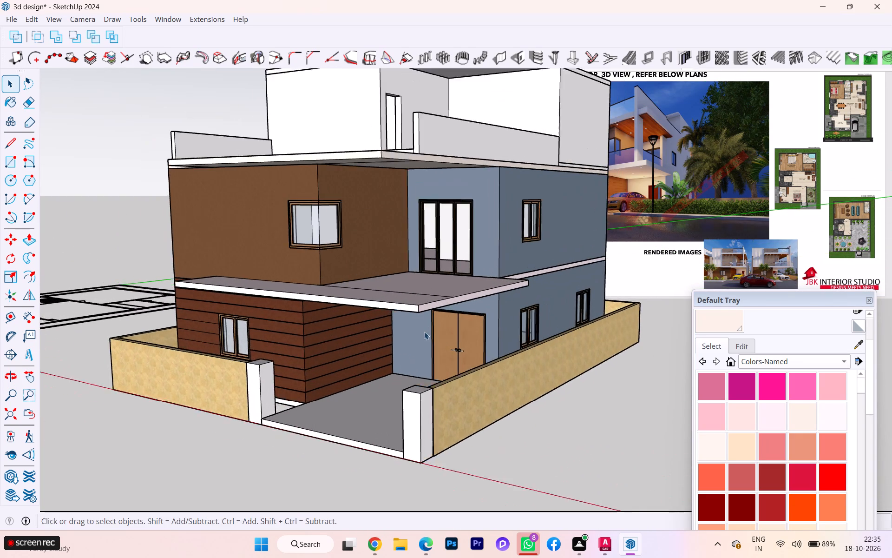
scroll(424, 332, down, 1)
middle_drag(424, 332, 434, 304)
scroll(437, 301, up, 2)
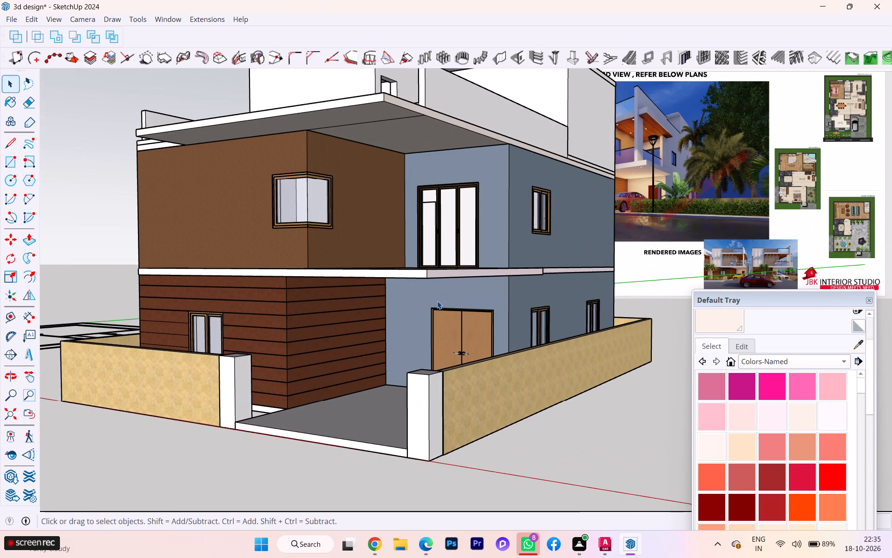
scroll(437, 301, up, 1)
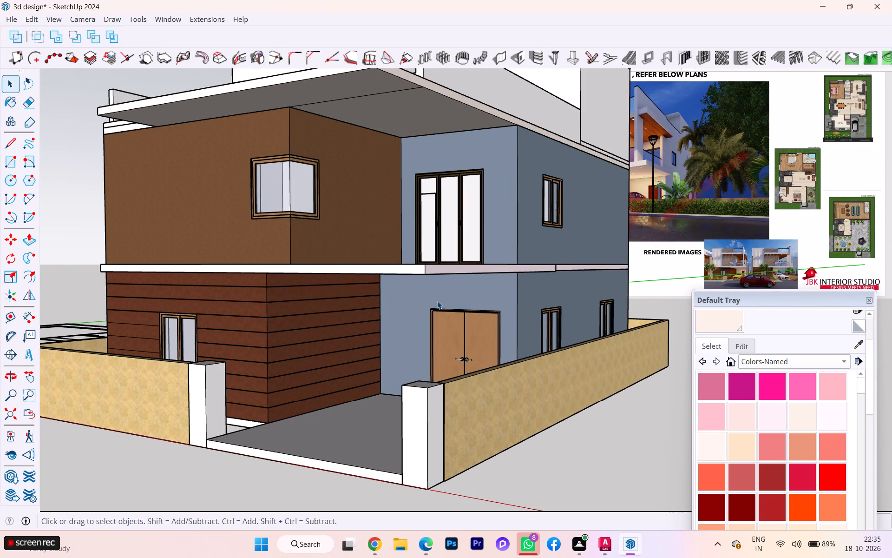
scroll(437, 301, down, 1)
middle_drag(437, 301, 144, 322)
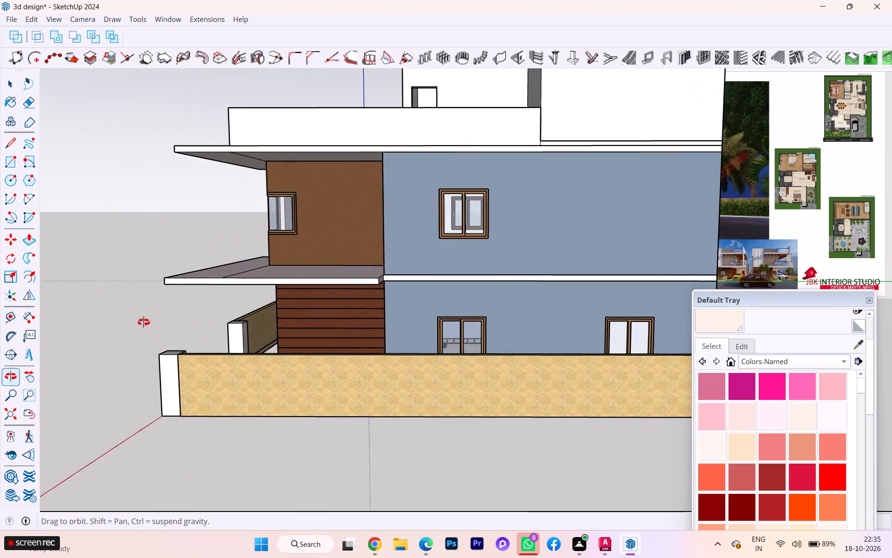
middle_drag(144, 322, 538, 350)
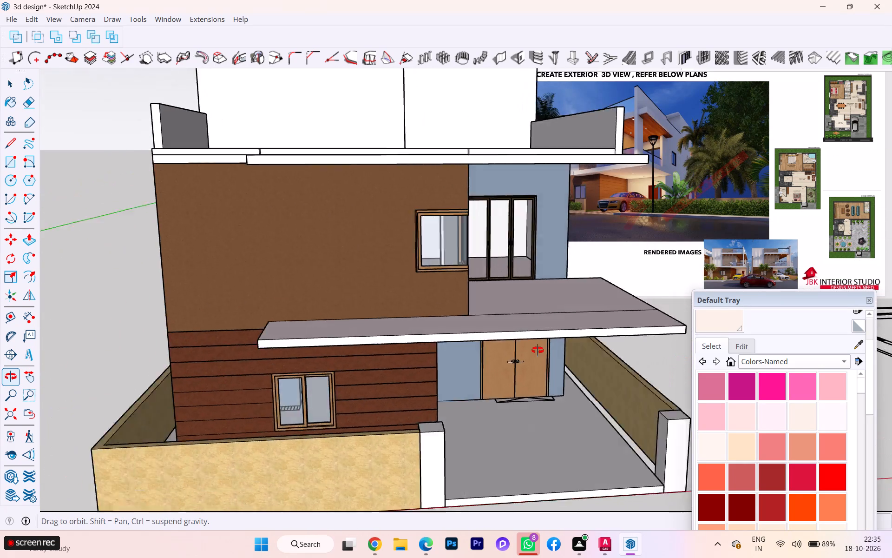
middle_drag(538, 350, 532, 350)
scroll(572, 296, up, 1)
scroll(570, 297, down, 1)
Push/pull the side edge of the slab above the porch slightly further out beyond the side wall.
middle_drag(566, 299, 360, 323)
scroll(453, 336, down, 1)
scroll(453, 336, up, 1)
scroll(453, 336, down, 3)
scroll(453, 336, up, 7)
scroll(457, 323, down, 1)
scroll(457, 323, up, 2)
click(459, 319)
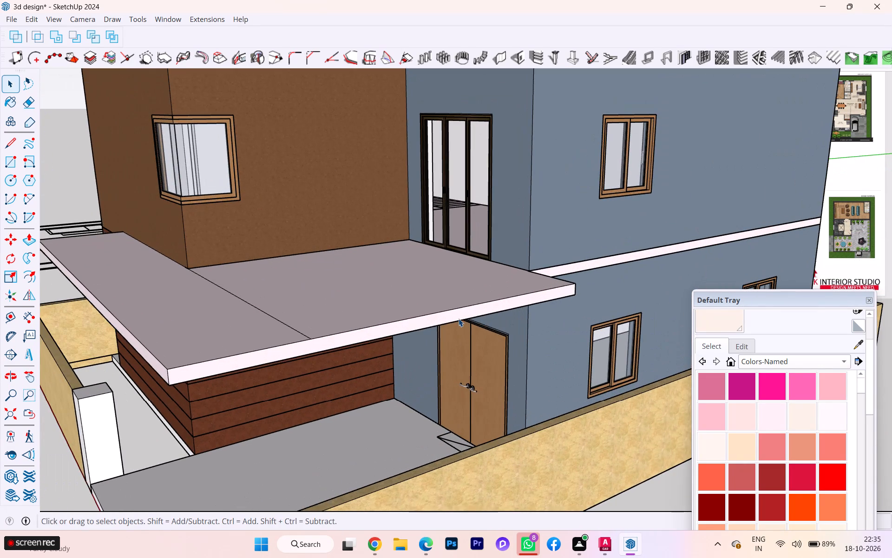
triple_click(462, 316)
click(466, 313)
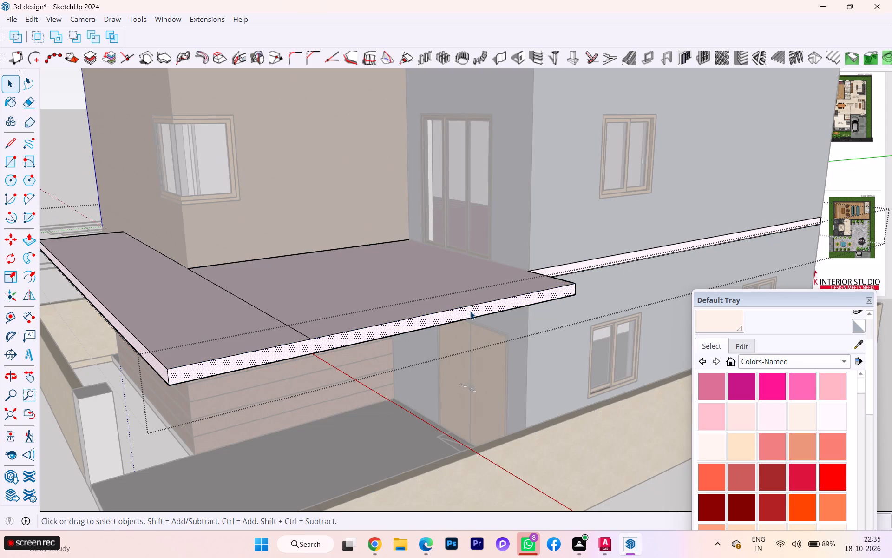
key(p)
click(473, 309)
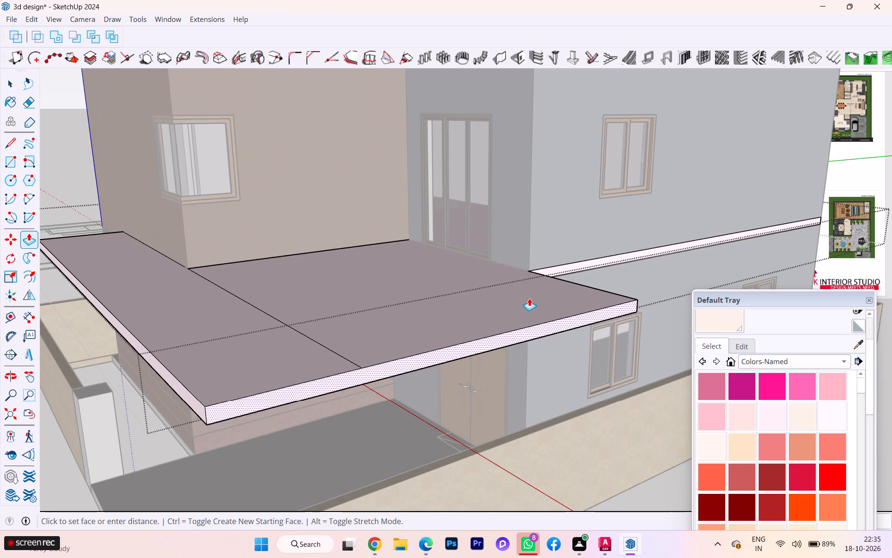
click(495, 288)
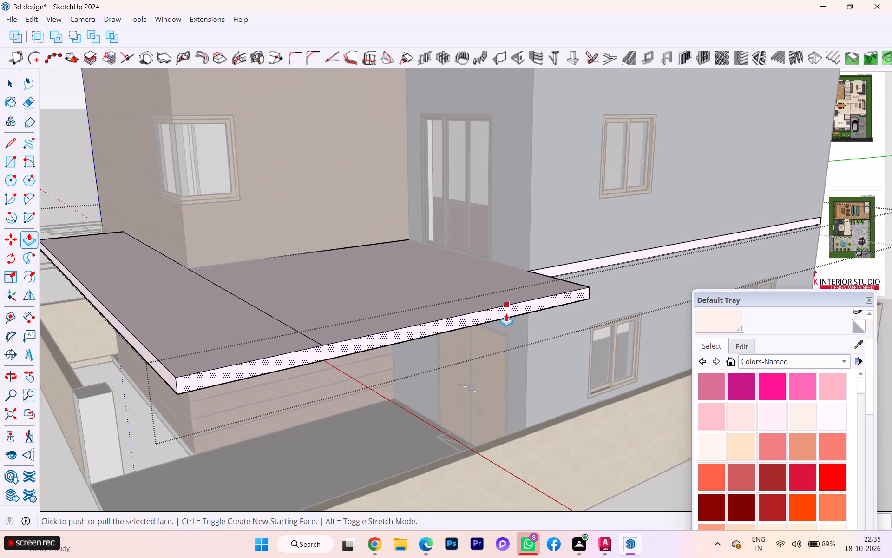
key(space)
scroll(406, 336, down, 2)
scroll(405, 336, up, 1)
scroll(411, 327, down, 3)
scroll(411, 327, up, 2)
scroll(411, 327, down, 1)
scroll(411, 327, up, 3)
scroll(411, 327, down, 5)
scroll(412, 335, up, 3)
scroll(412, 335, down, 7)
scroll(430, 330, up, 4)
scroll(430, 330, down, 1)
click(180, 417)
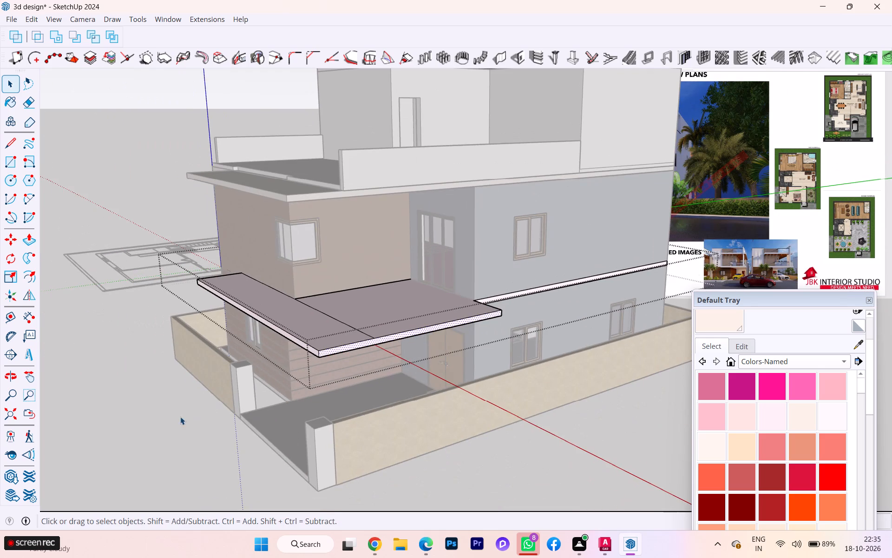
Examine the porch canopy's overhang from the front and side against the reference render.
scroll(203, 415, down, 2)
scroll(203, 415, up, 1)
scroll(192, 416, down, 7)
middle_drag(210, 413, 268, 406)
scroll(272, 397, up, 4)
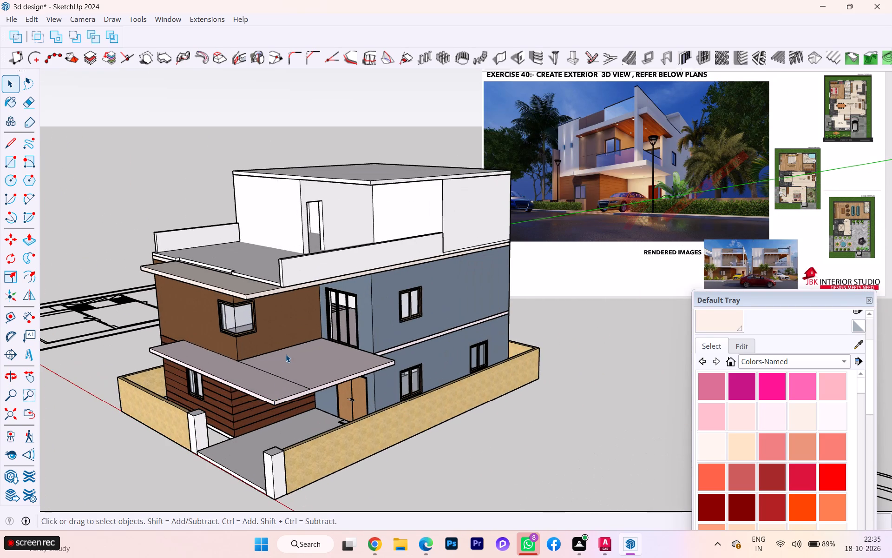
scroll(286, 370, up, 1)
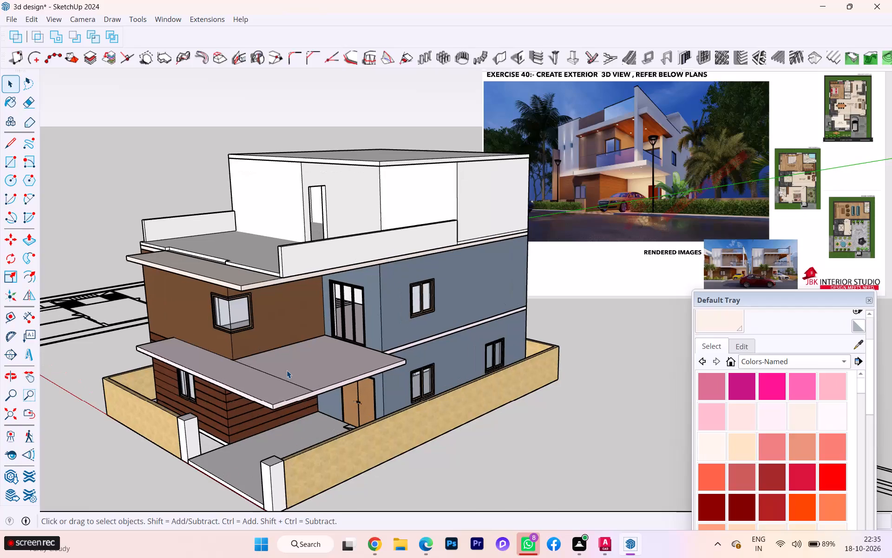
middle_drag(278, 382, 206, 408)
scroll(253, 387, up, 3)
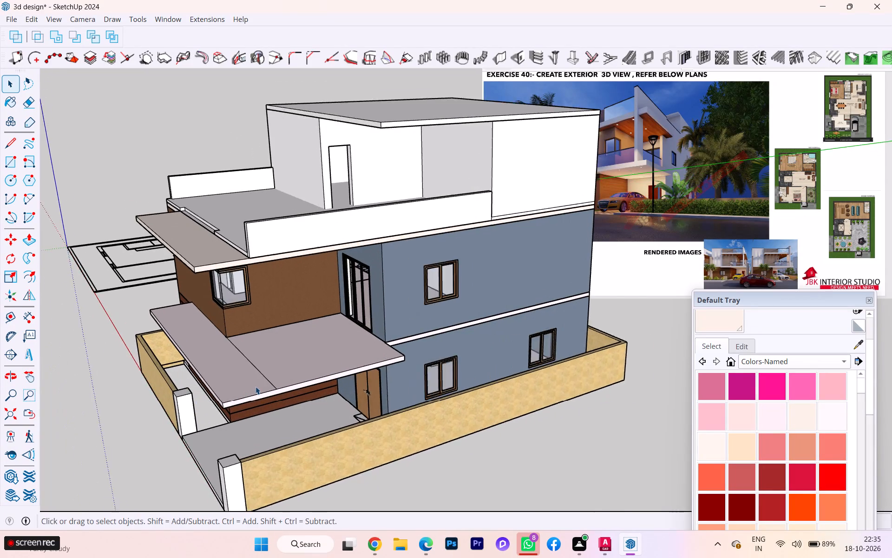
scroll(256, 386, up, 1)
scroll(256, 386, down, 1)
scroll(256, 386, up, 1)
scroll(251, 343, down, 5)
middle_drag(243, 350, 293, 348)
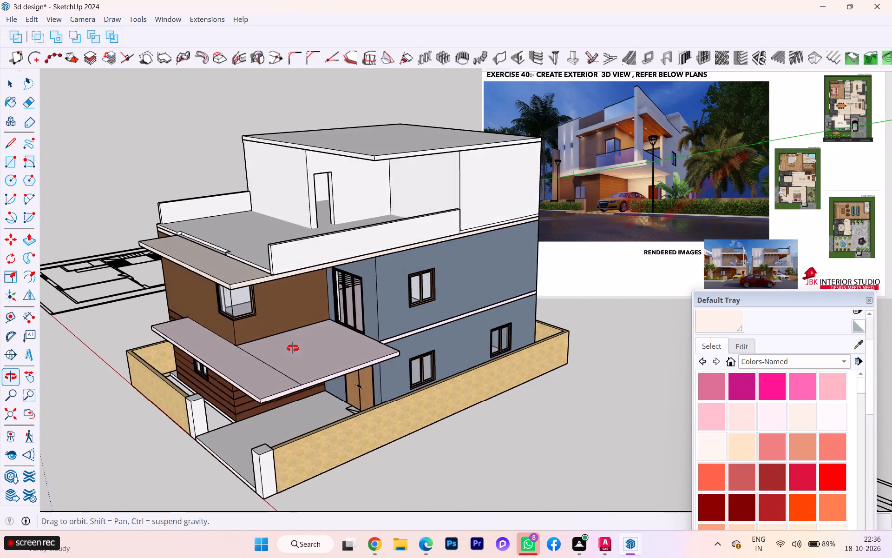
middle_drag(293, 348, 313, 349)
scroll(293, 348, down, 1)
scroll(302, 304, up, 1)
scroll(302, 304, down, 1)
scroll(302, 304, up, 2)
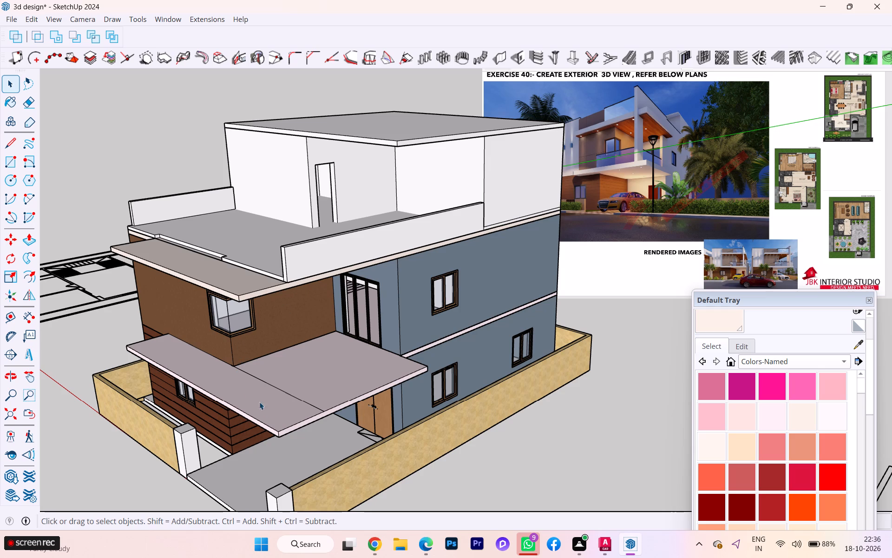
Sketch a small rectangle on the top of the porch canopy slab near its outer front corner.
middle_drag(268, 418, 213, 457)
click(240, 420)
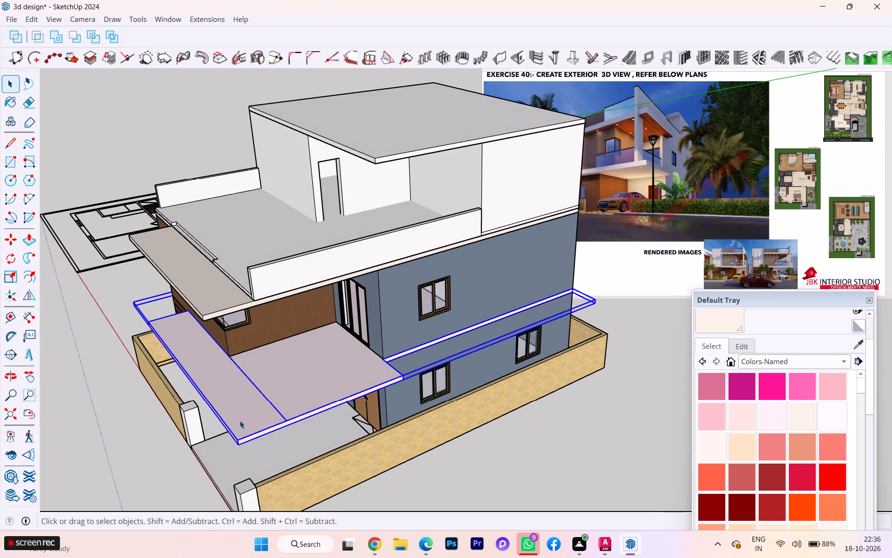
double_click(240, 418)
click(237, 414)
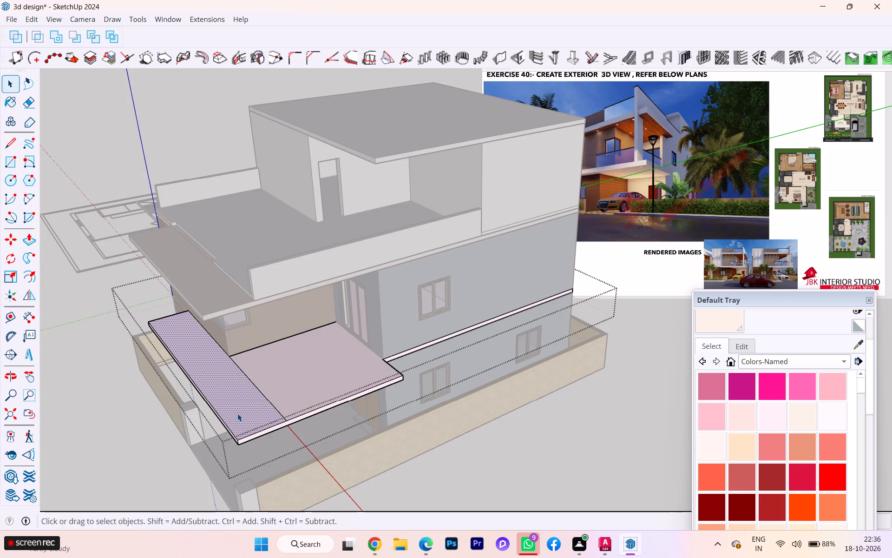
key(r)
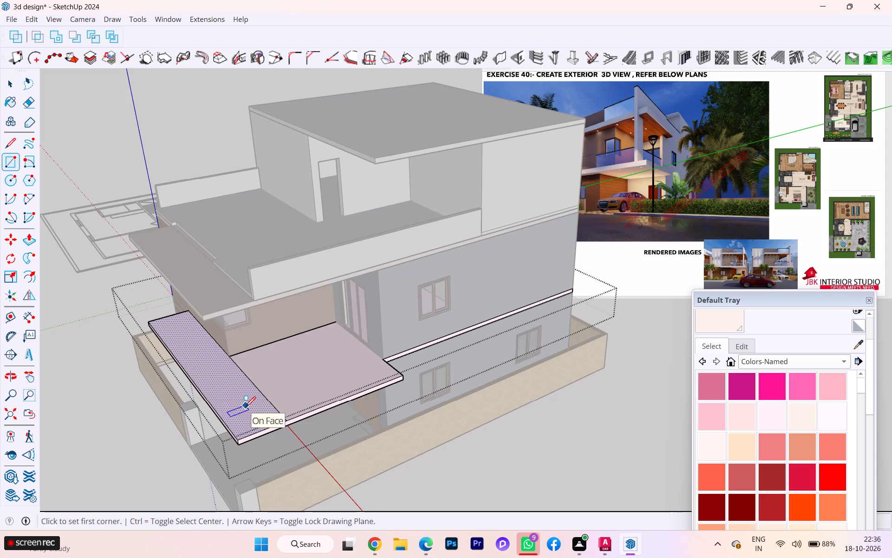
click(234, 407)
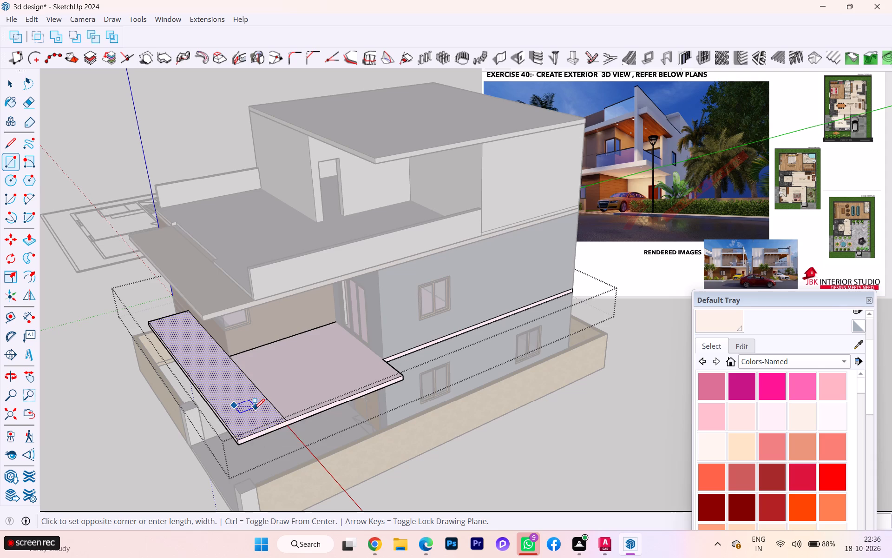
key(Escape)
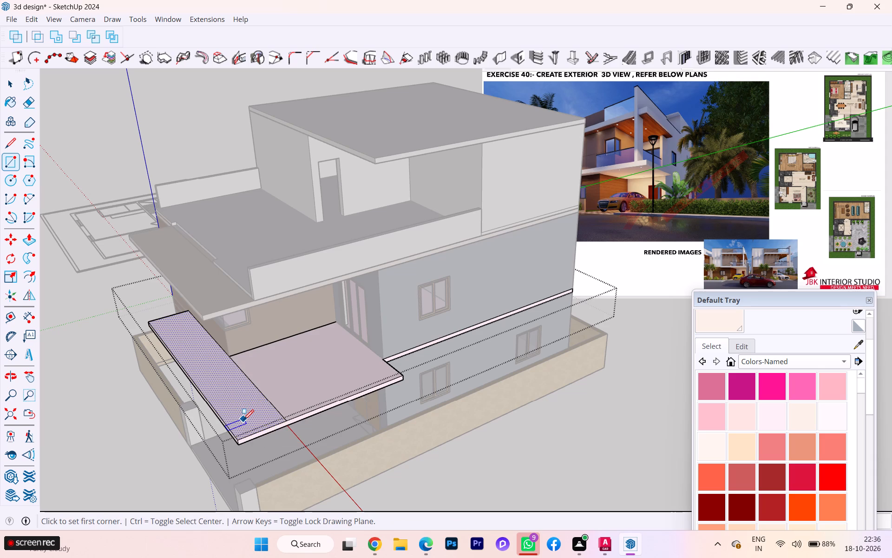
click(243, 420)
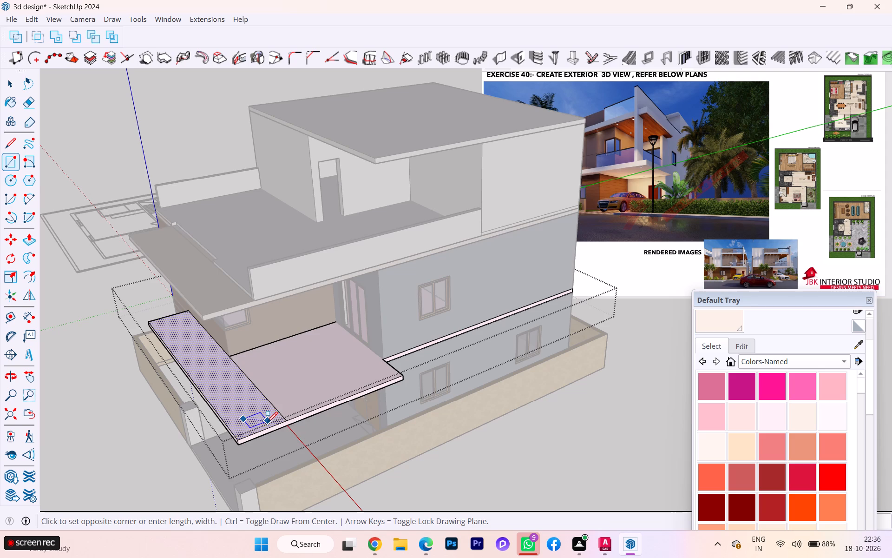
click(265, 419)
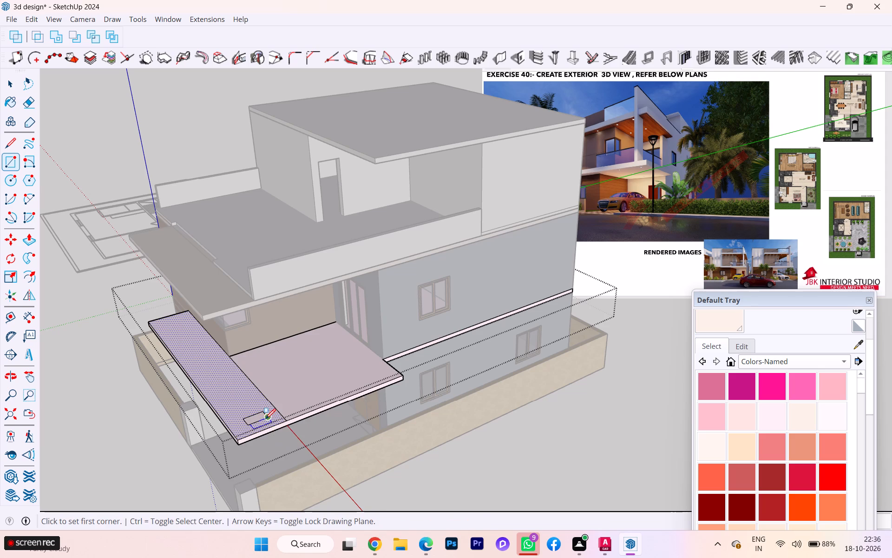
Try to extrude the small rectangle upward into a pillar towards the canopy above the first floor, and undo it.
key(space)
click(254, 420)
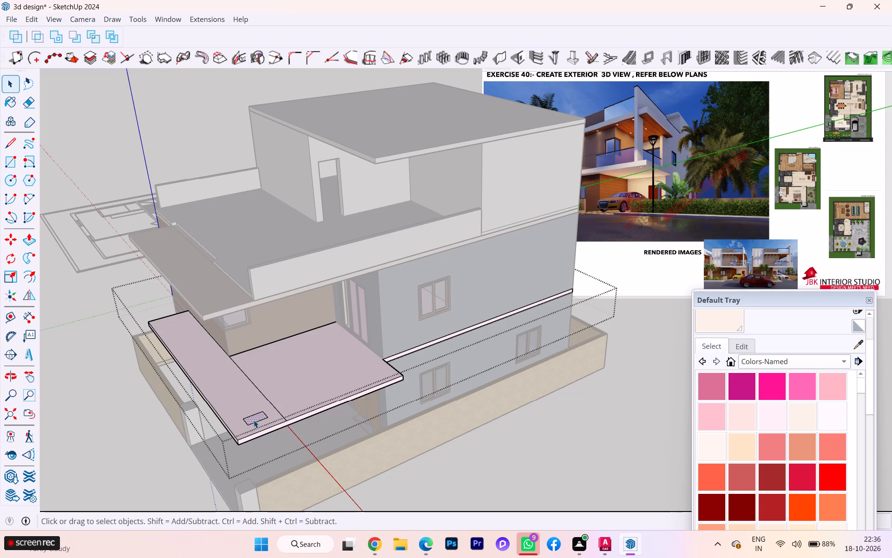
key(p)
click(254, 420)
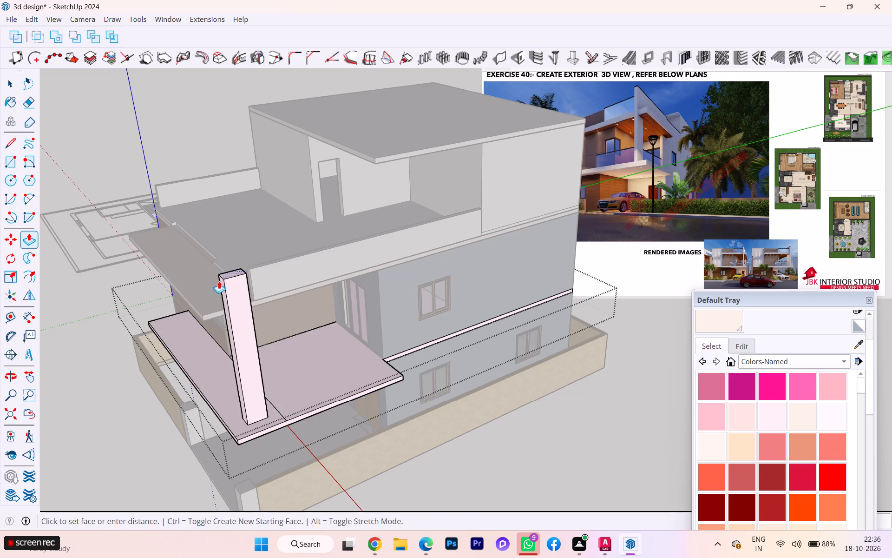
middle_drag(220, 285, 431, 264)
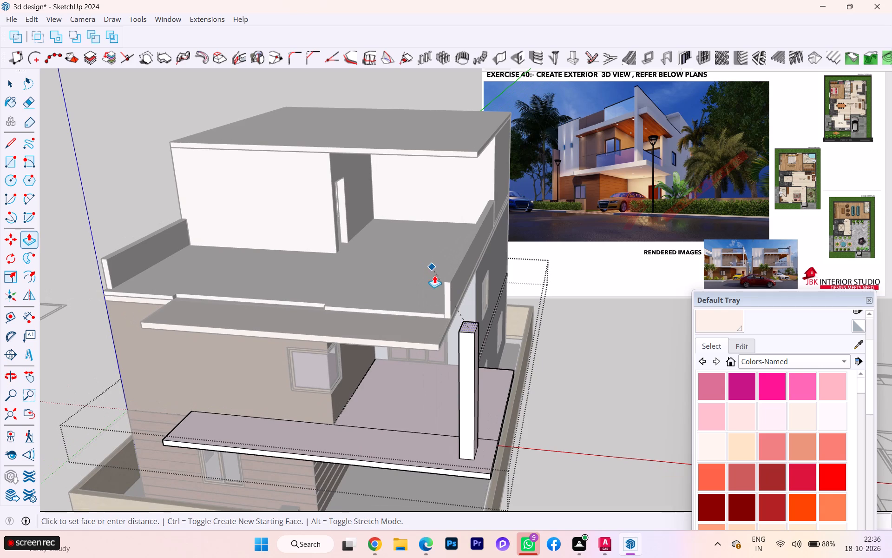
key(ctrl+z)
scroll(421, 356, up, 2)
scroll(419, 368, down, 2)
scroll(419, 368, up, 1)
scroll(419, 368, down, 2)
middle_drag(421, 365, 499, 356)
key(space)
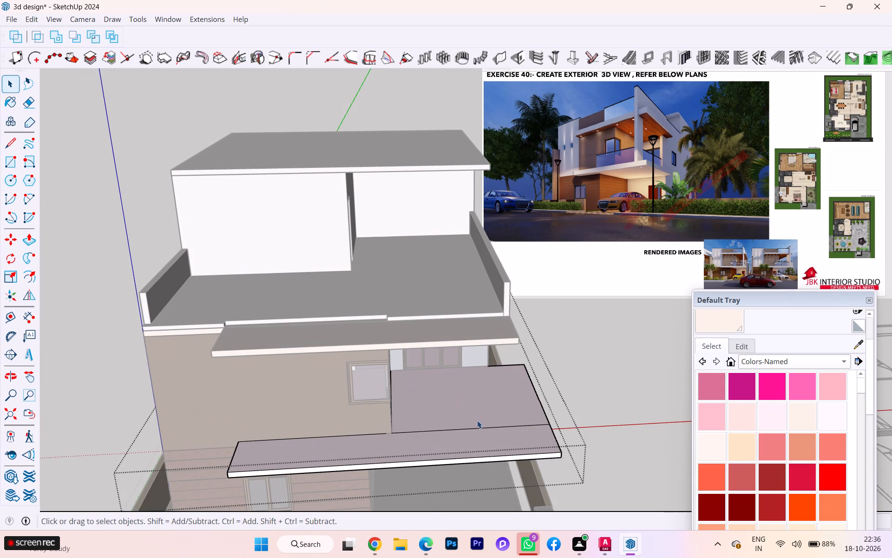
Push the porch canopy slab's side edge back in until it lies flush with the blue side wall.
scroll(477, 421, up, 3)
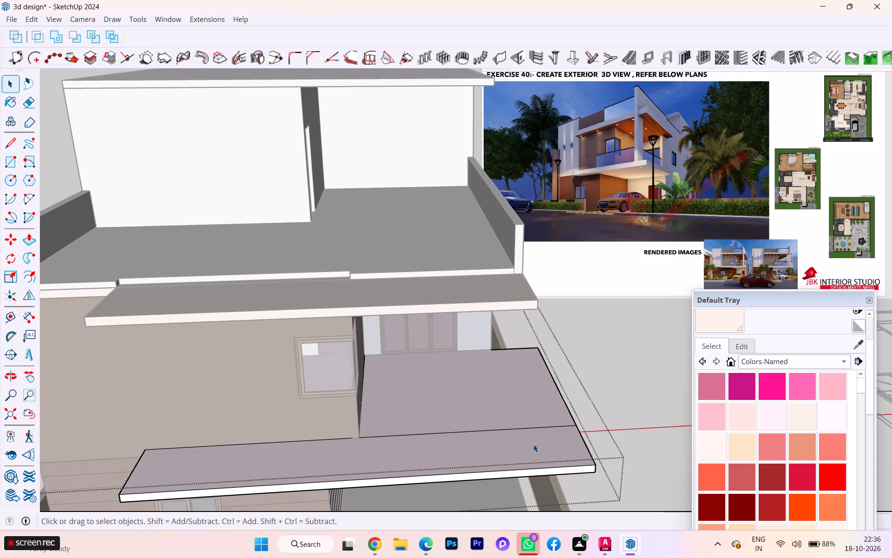
scroll(567, 436, down, 2)
middle_drag(567, 436, 230, 426)
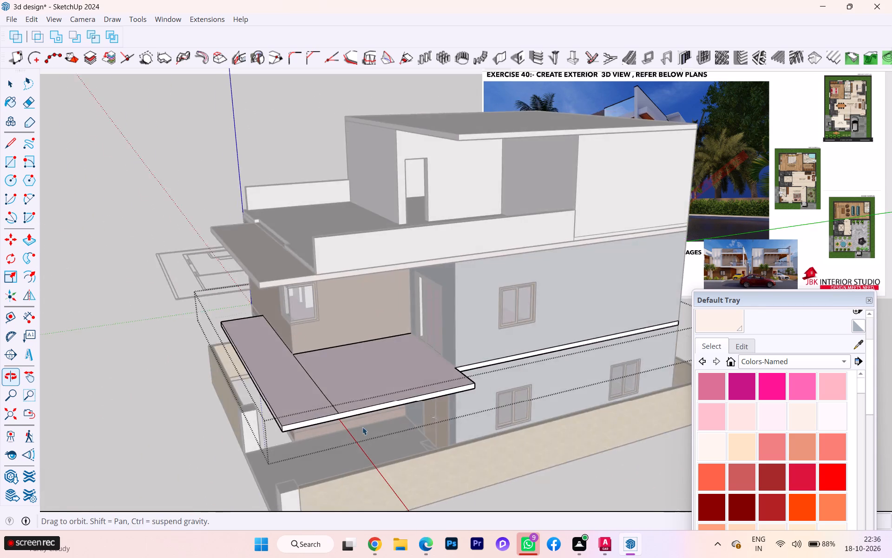
scroll(364, 427, up, 5)
click(392, 387)
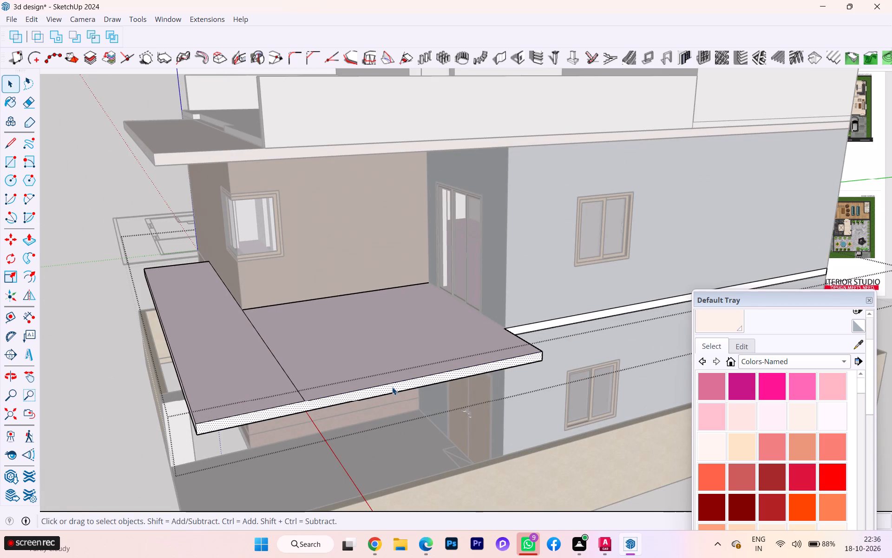
scroll(392, 387, down, 6)
scroll(392, 387, up, 3)
scroll(392, 387, down, 2)
scroll(392, 387, up, 1)
scroll(392, 387, down, 2)
scroll(392, 387, up, 1)
scroll(392, 387, down, 1)
scroll(392, 387, up, 5)
scroll(392, 387, down, 1)
scroll(392, 387, up, 2)
scroll(392, 387, down, 7)
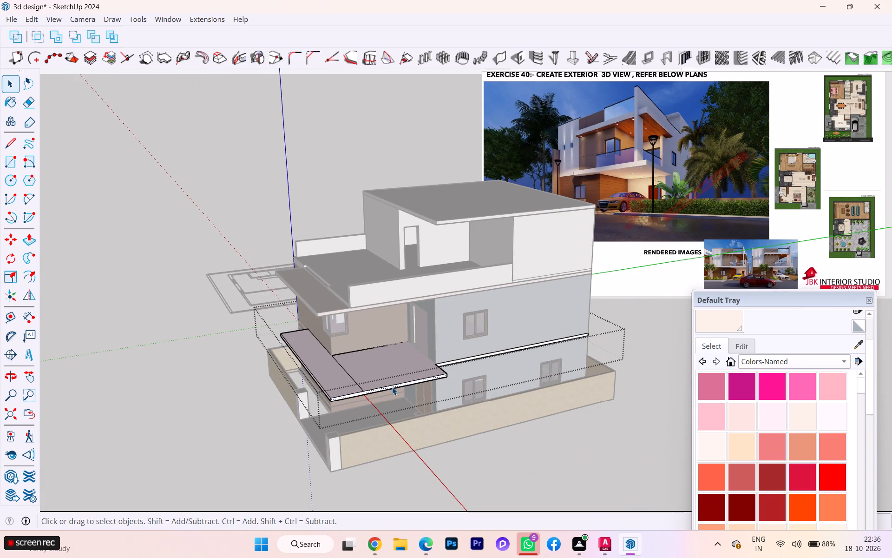
middle_drag(392, 387, 461, 227)
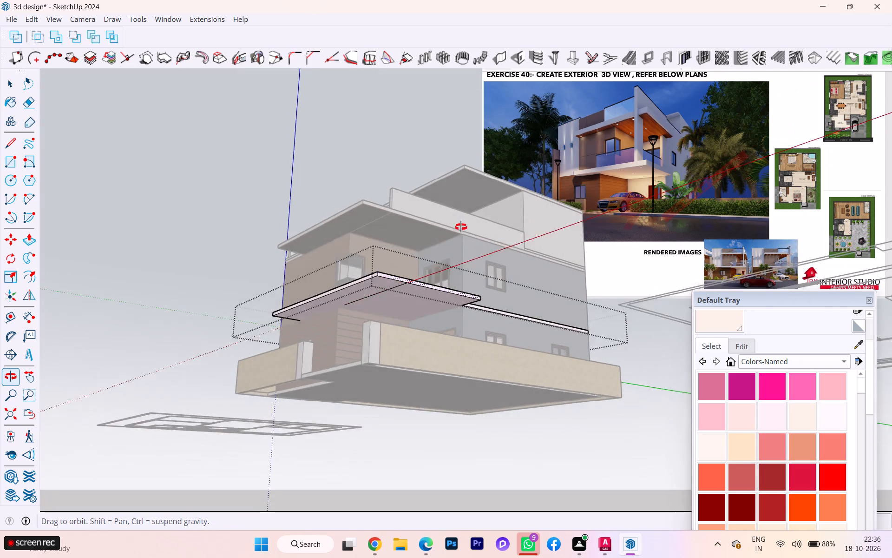
middle_drag(461, 227, 459, 262)
scroll(440, 324, up, 4)
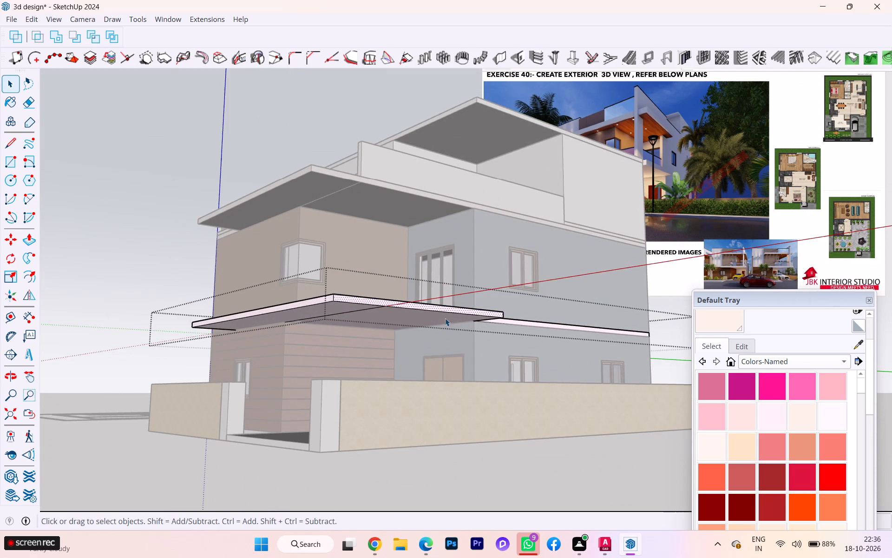
key(p)
click(453, 312)
click(495, 325)
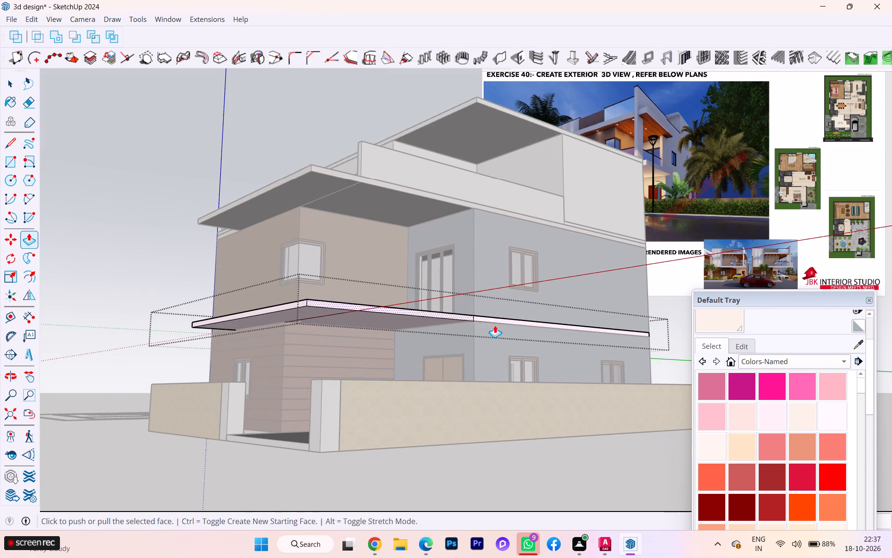
key(space)
middle_drag(434, 331, 551, 330)
scroll(435, 331, down, 1)
key(space)
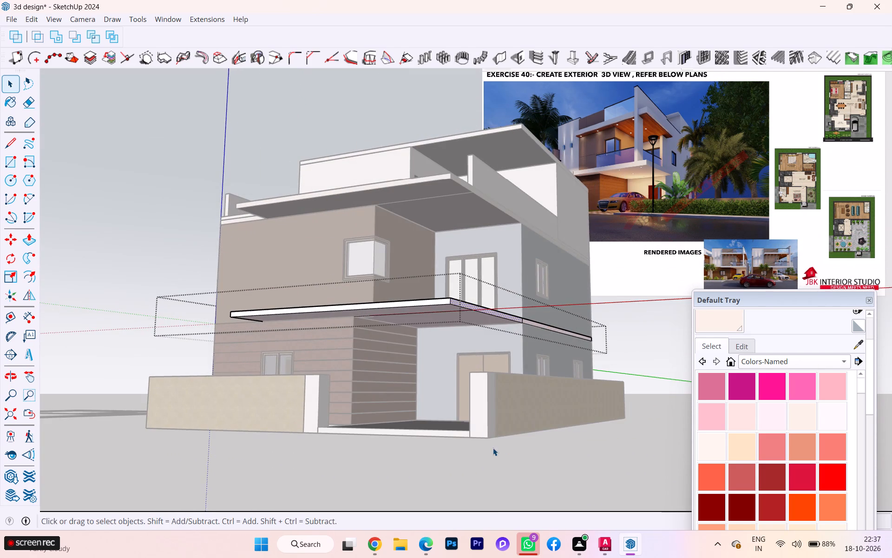
click(493, 448)
Sketch a small rectangle on the top of the porch canopy slab, set slightly in from its outer front corner.
middle_drag(449, 344, 401, 468)
scroll(403, 389, up, 3)
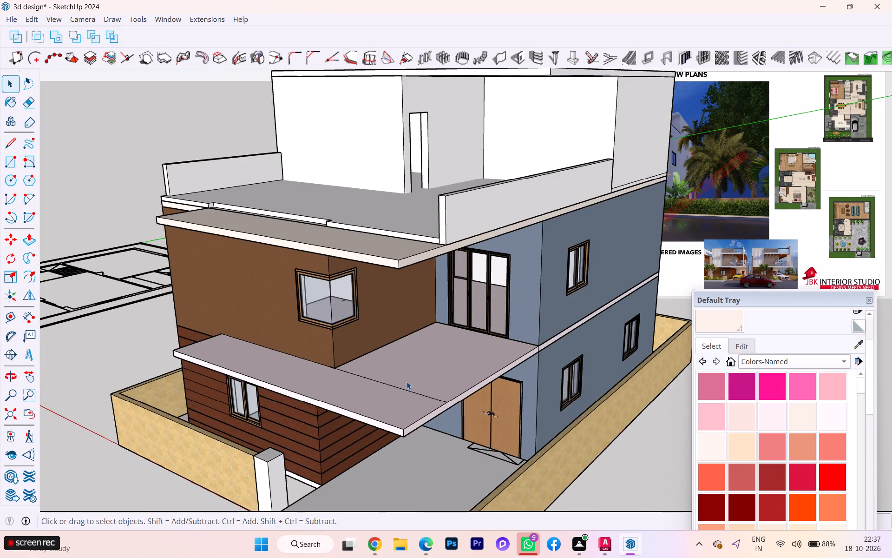
scroll(395, 331, up, 4)
scroll(373, 414, down, 1)
middle_drag(353, 419, 264, 455)
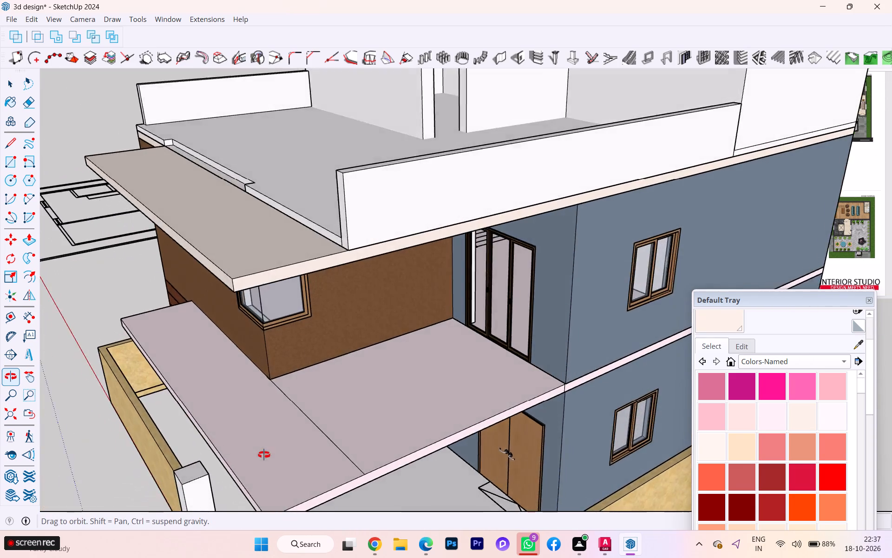
middle_drag(264, 455, 195, 444)
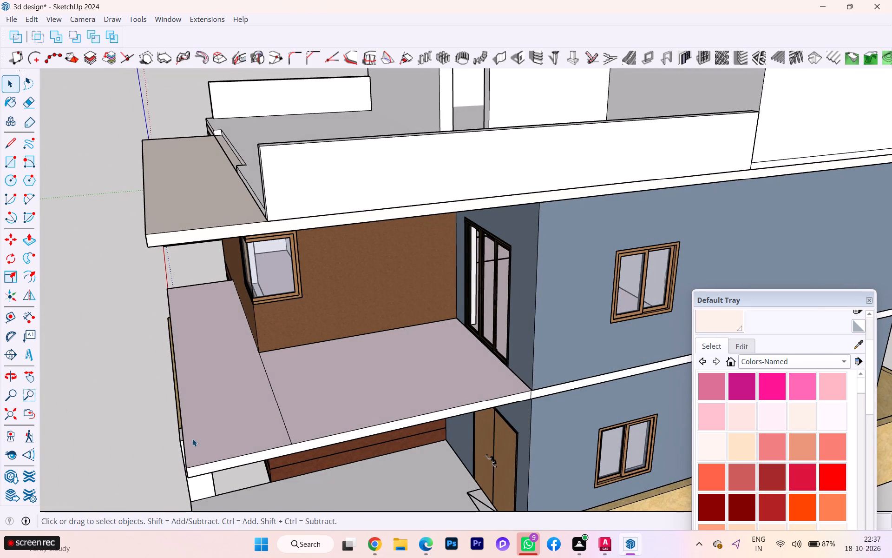
key(r)
key(space)
double_click(199, 432)
click(199, 432)
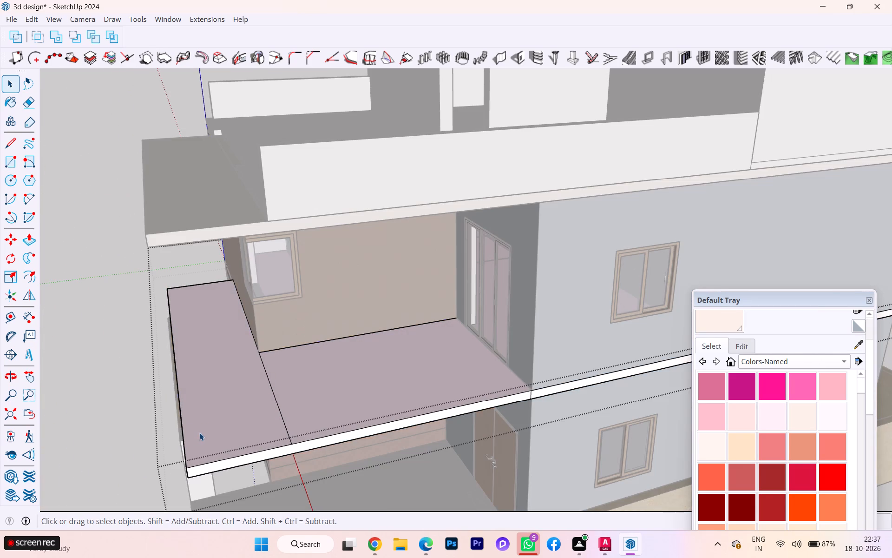
click(199, 435)
key(r)
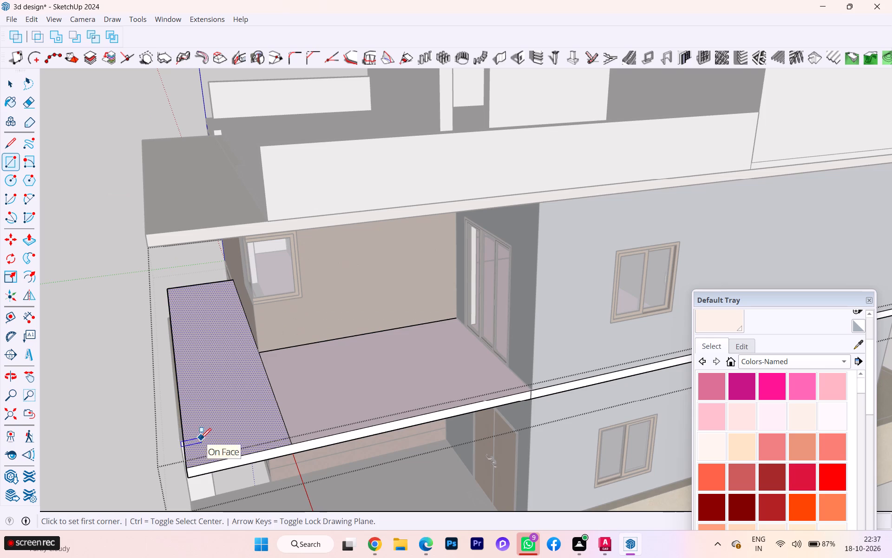
click(194, 443)
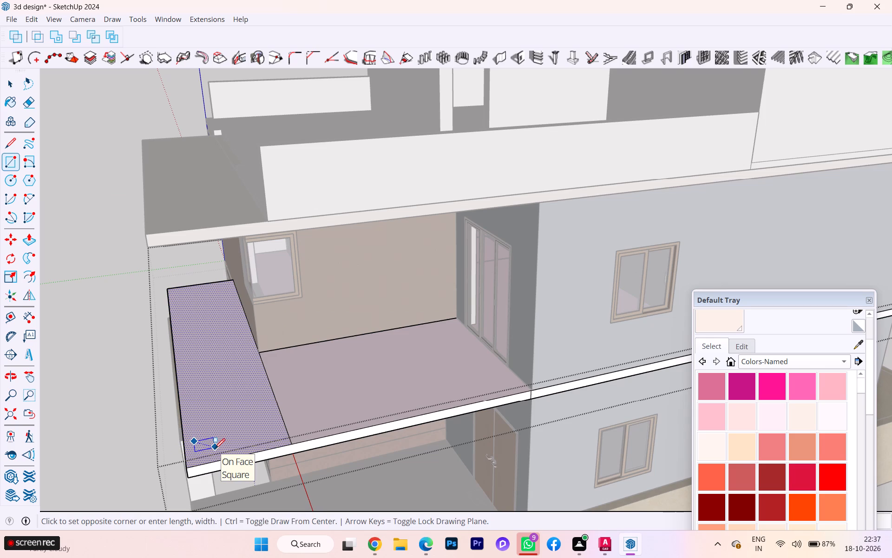
click(215, 449)
Extrude the small rectangle upward through the upper canopy into a pillar level with the top of the terrace's side parapet.
key(space)
click(204, 442)
click(203, 446)
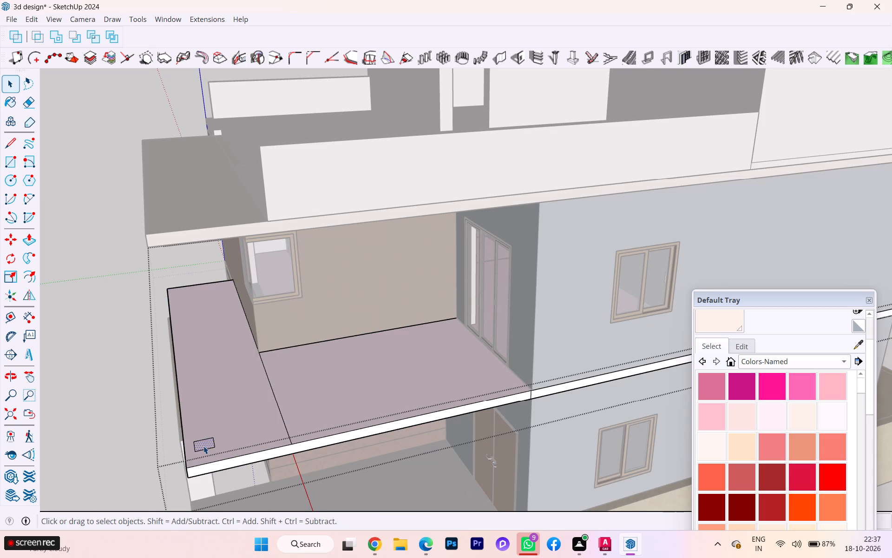
key(p)
click(203, 446)
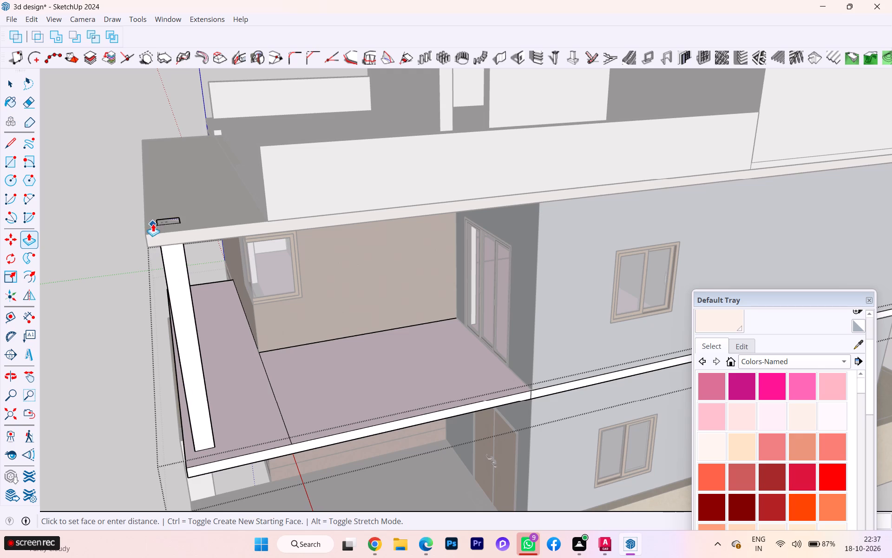
scroll(153, 226, down, 1)
middle_drag(154, 226, 339, 219)
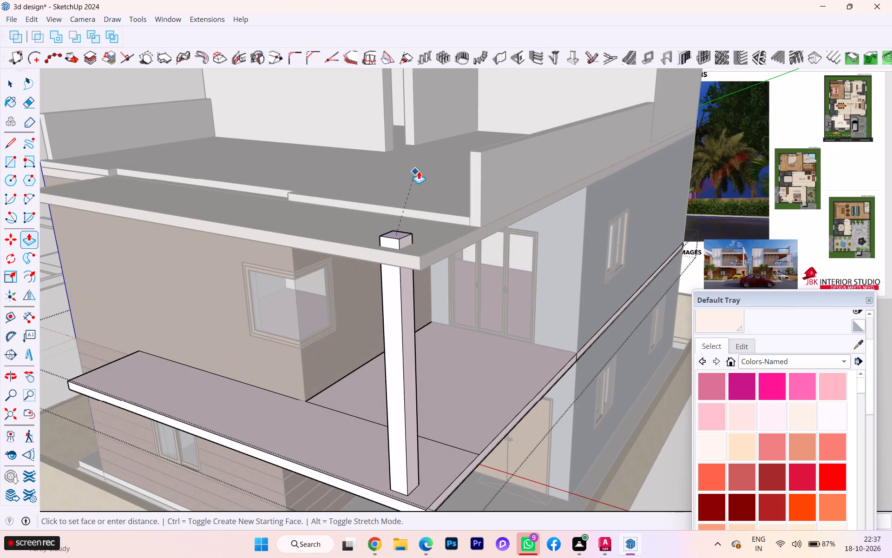
click(483, 147)
key(space)
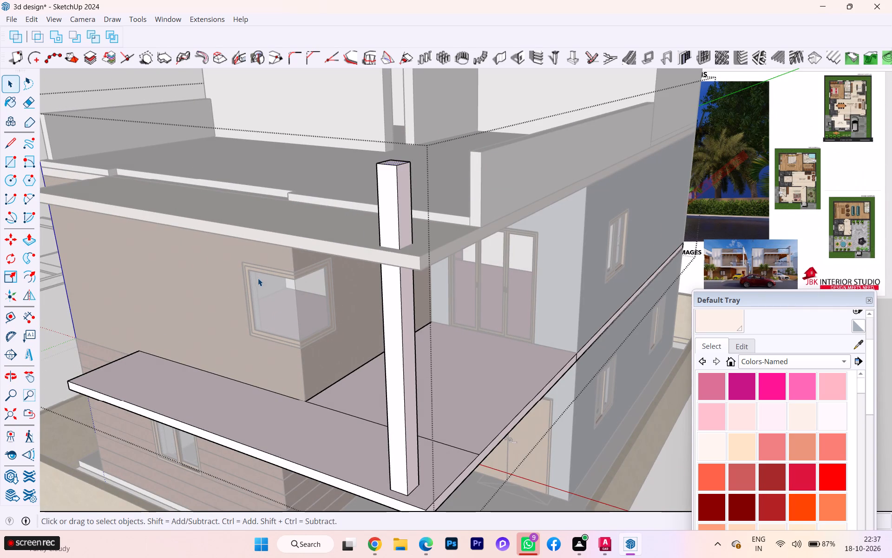
scroll(259, 277, down, 4)
scroll(259, 276, up, 1)
scroll(259, 276, down, 4)
scroll(262, 271, up, 3)
scroll(262, 271, down, 2)
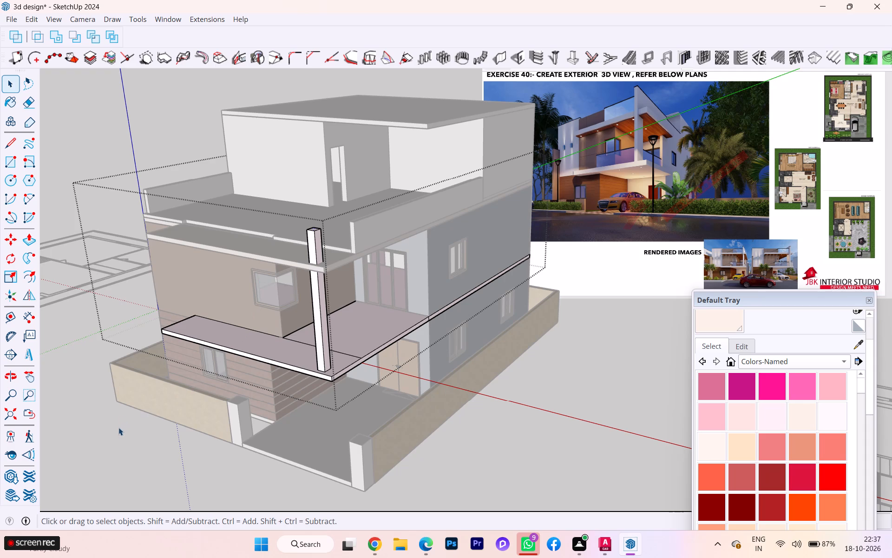
click(108, 457)
scroll(284, 382, up, 4)
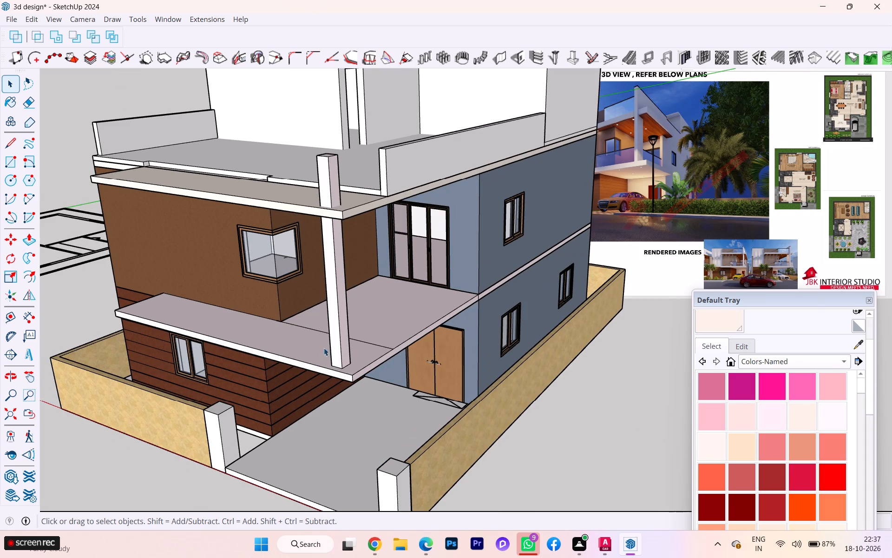
Push the front edge of the canopy slab above the first floor back in, behind the corner pillar.
click(336, 337)
scroll(338, 335, down, 5)
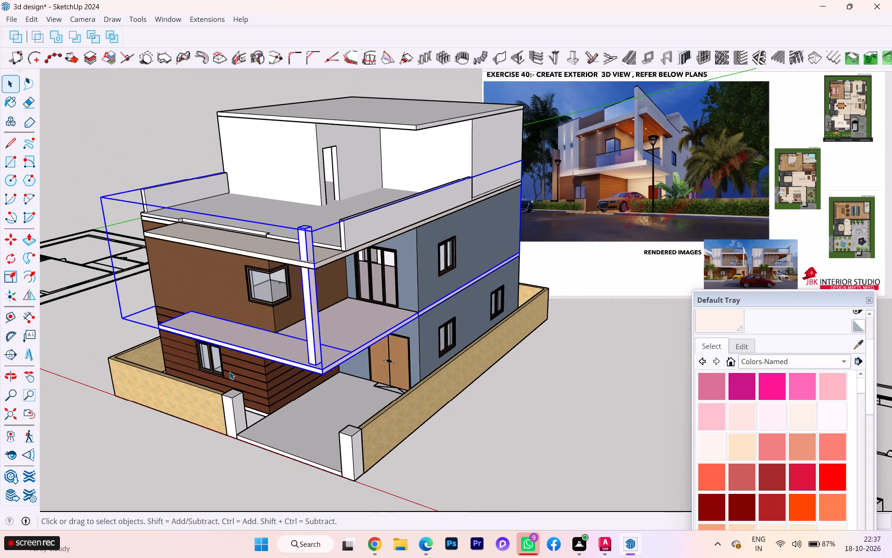
scroll(301, 292, up, 5)
scroll(290, 272, down, 2)
scroll(290, 272, up, 10)
scroll(285, 268, down, 1)
scroll(285, 268, up, 1)
click(284, 266)
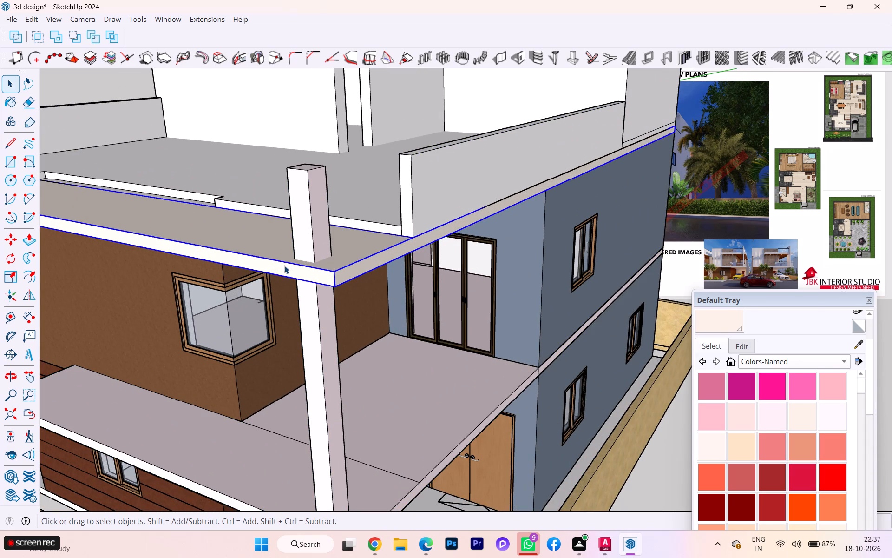
triple_click(276, 266)
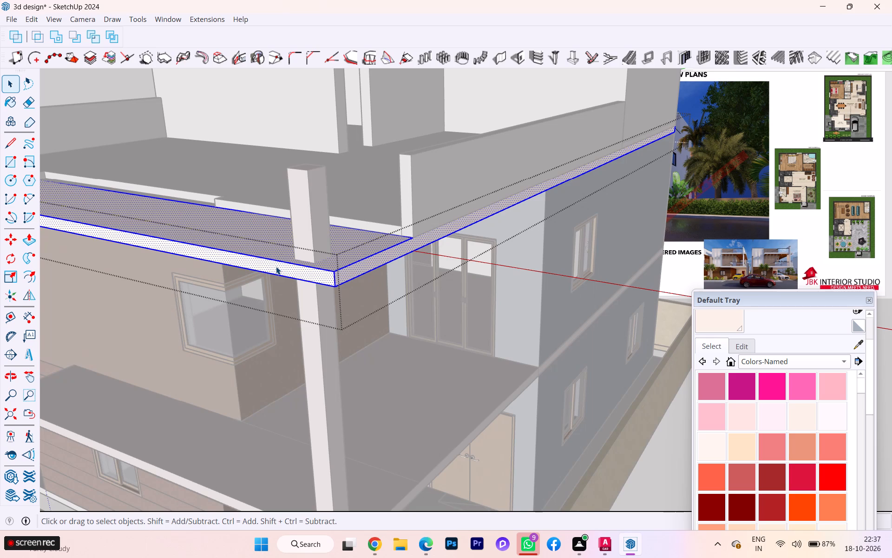
key(p)
click(276, 266)
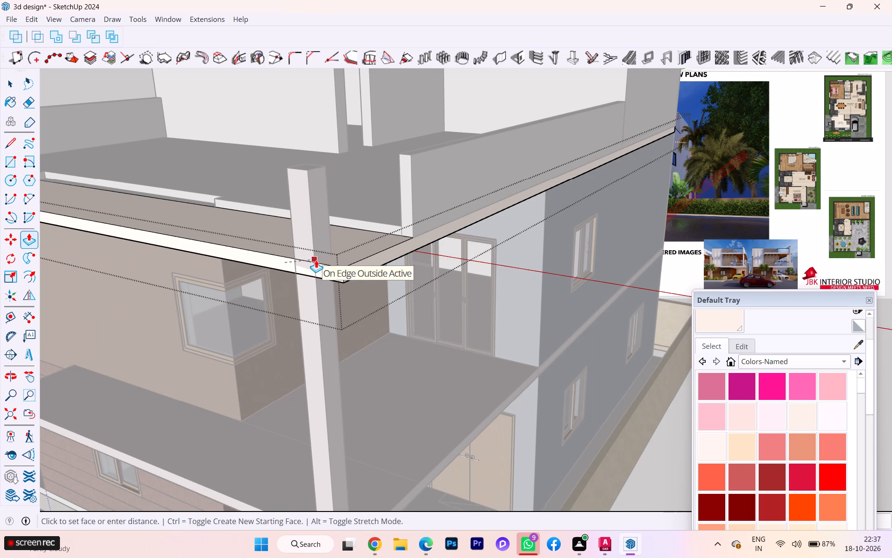
scroll(316, 260, down, 9)
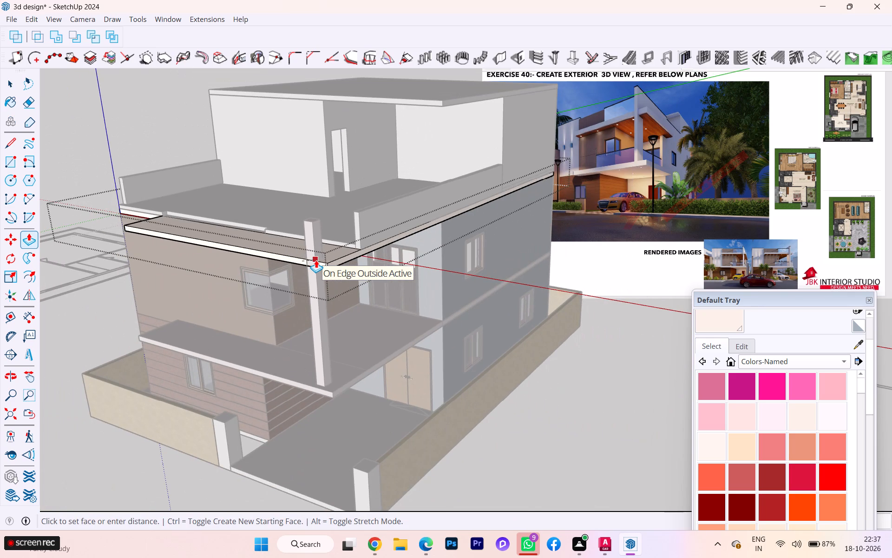
scroll(316, 260, up, 2)
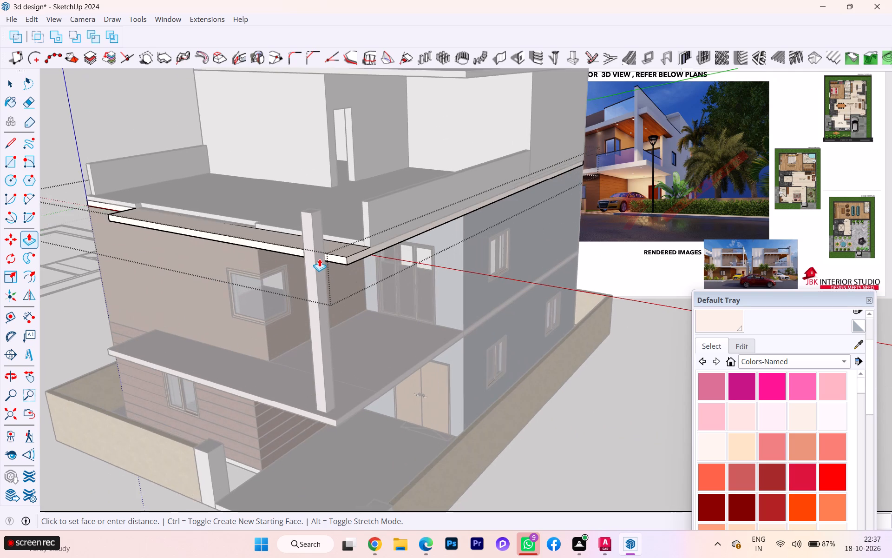
scroll(319, 259, up, 1)
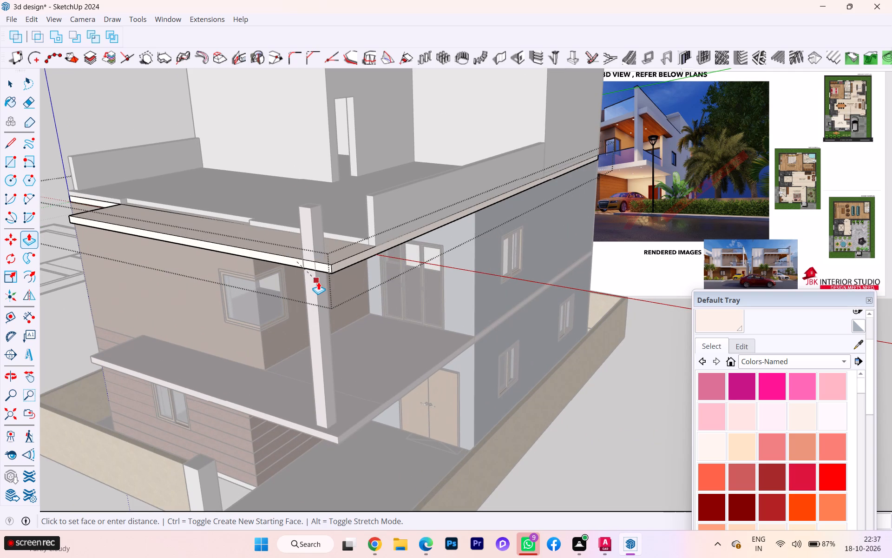
click(322, 278)
key(space)
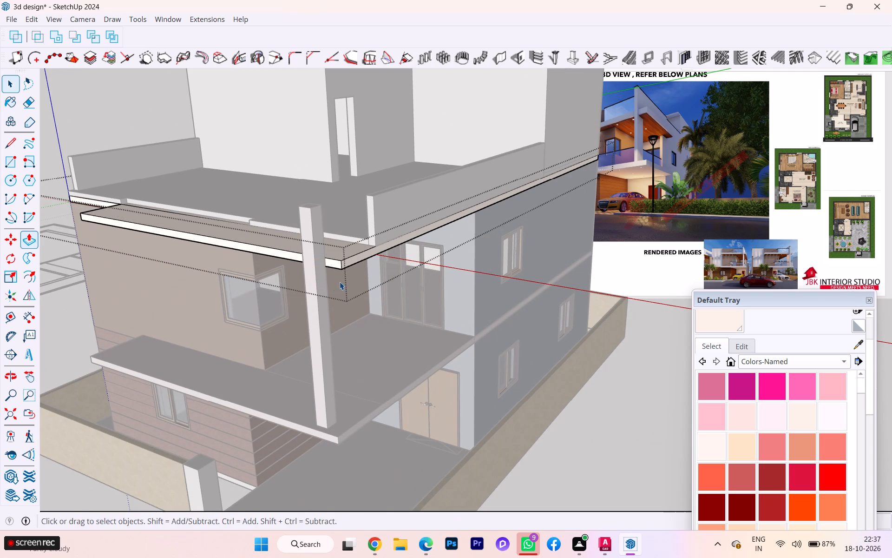
click(577, 383)
Pull the upper canopy slab's front edge slightly outward again so that it meets the corner pillar's side face.
scroll(356, 265, up, 5)
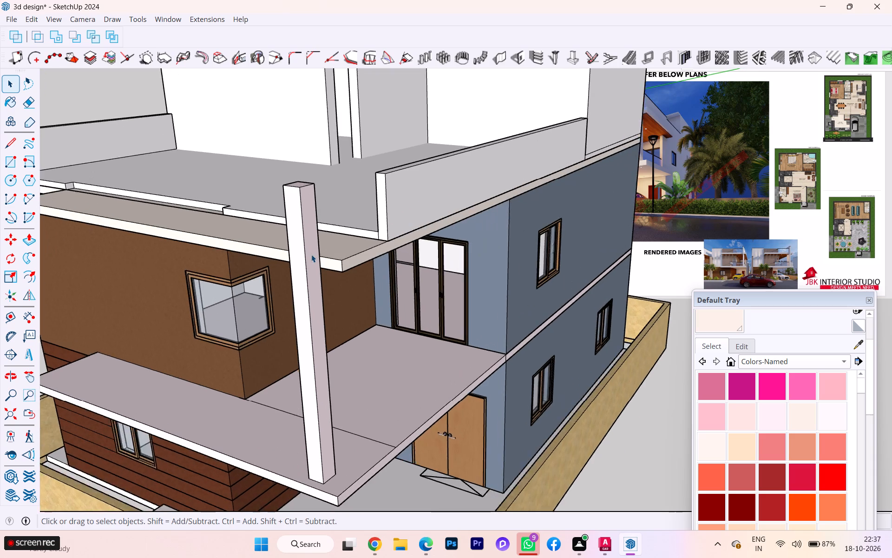
scroll(311, 254, up, 2)
scroll(311, 256, down, 1)
middle_drag(311, 256, 326, 260)
click(335, 269)
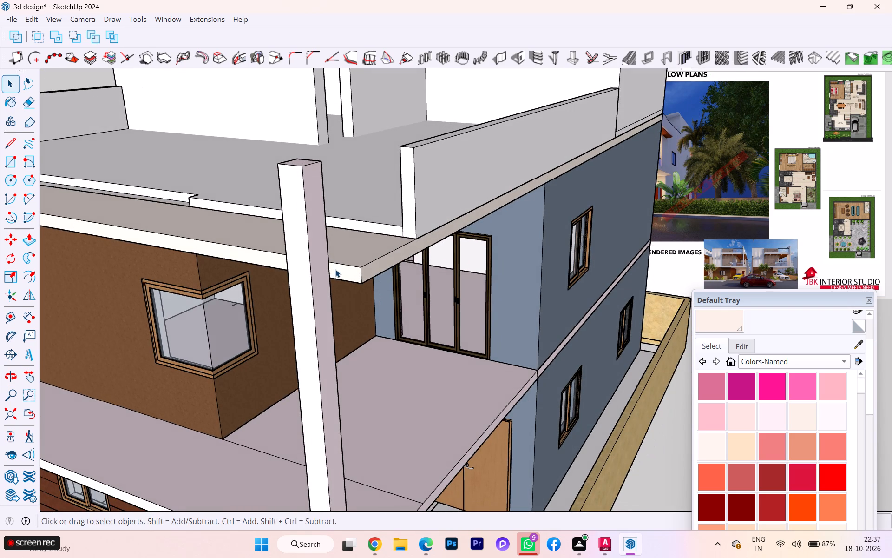
double_click(335, 270)
click(335, 270)
click(335, 270)
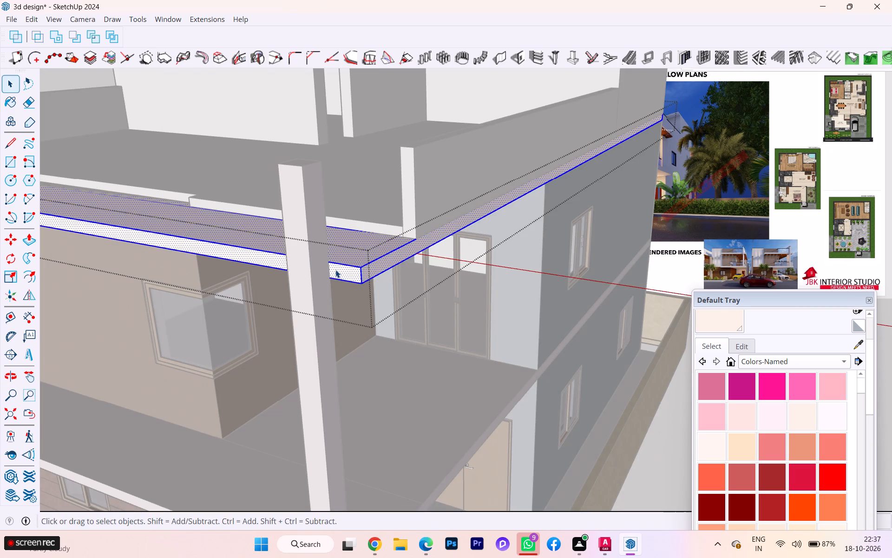
click(335, 270)
key(p)
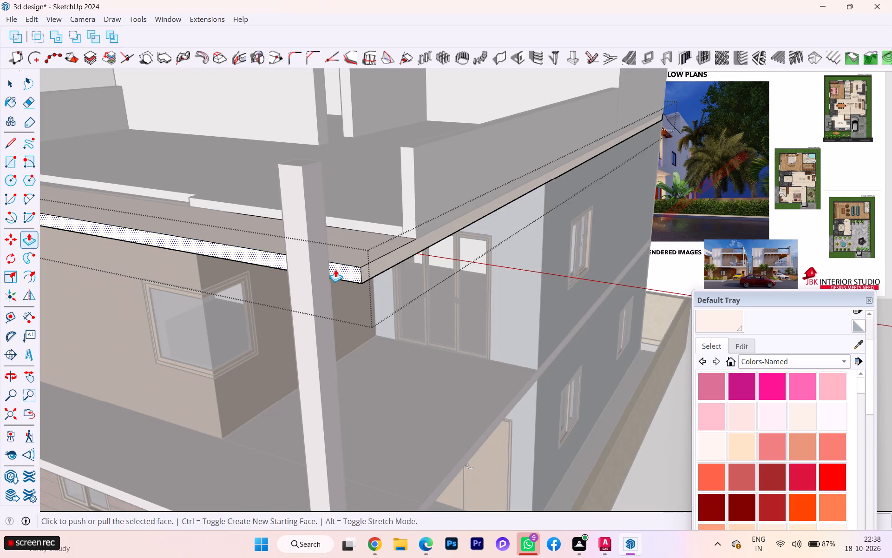
click(335, 269)
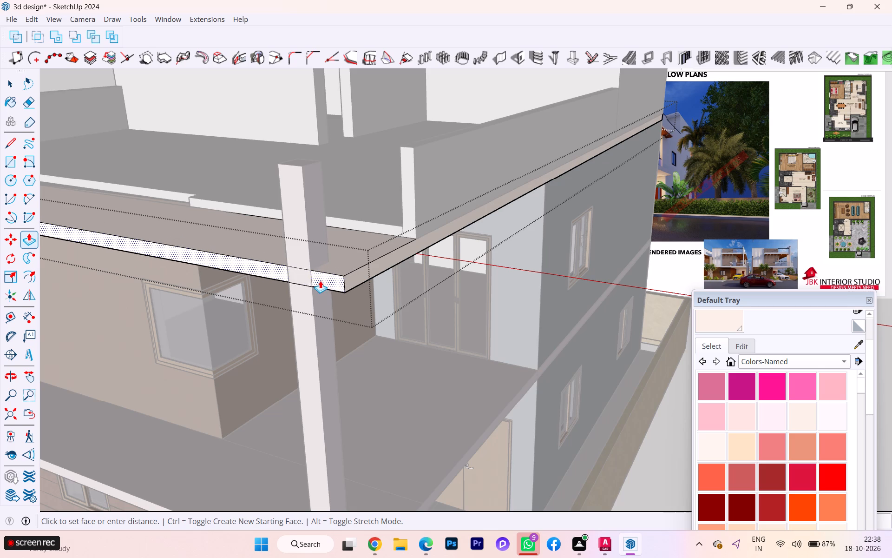
click(321, 279)
key(space)
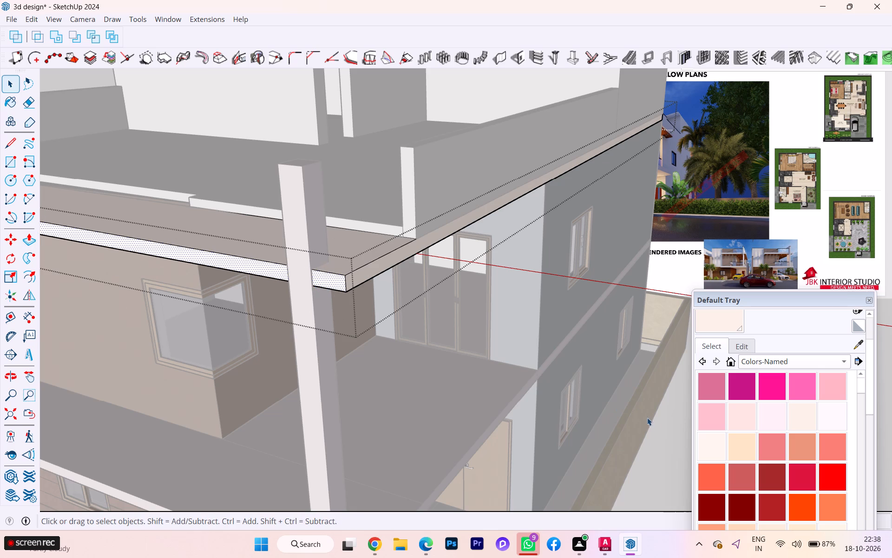
click(654, 423)
Extend the terrace side parapet's front end forward along the upper canopy slab, in line with the back of the corner pillar.
scroll(315, 319, down, 7)
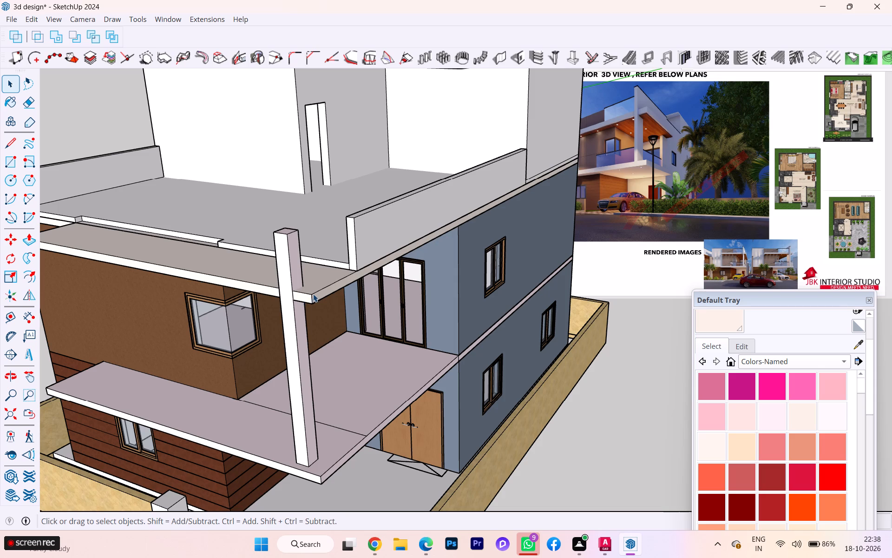
middle_drag(314, 294, 322, 292)
scroll(333, 280, up, 3)
scroll(348, 272, down, 1)
scroll(349, 271, up, 3)
click(363, 243)
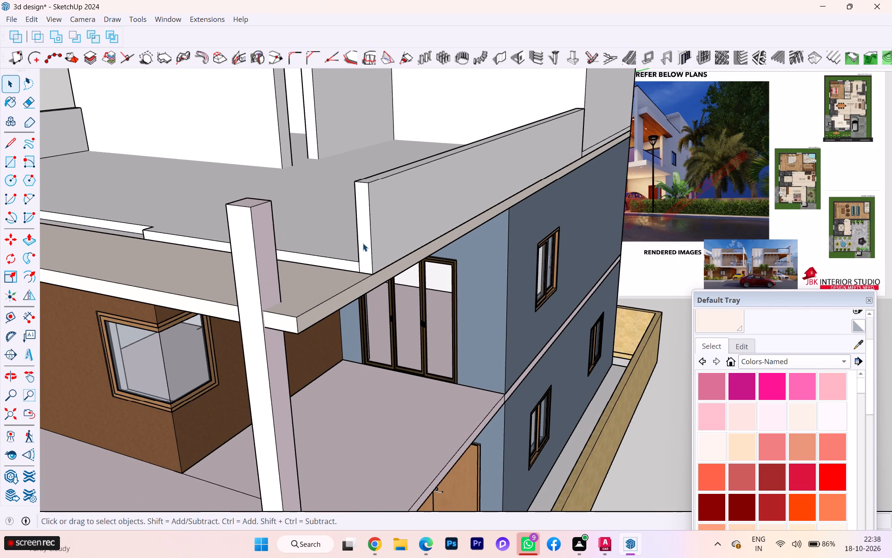
key(p)
click(363, 239)
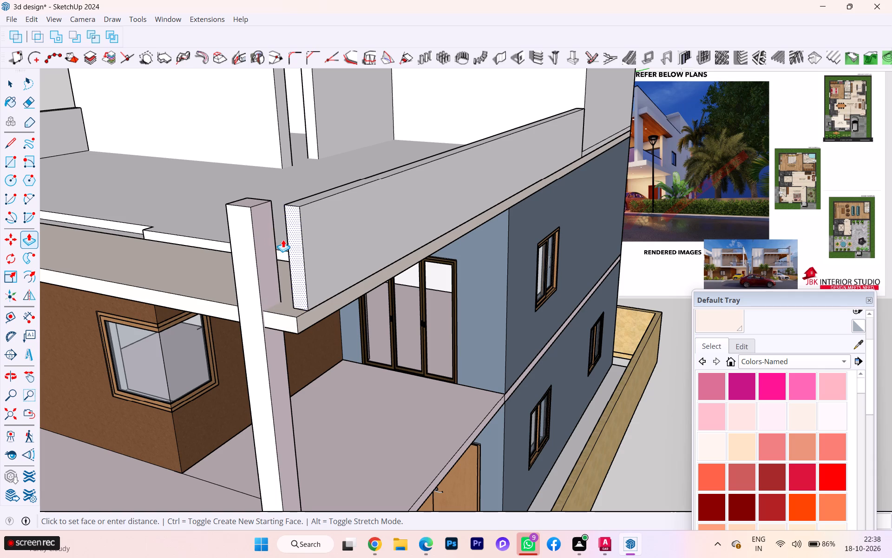
click(276, 243)
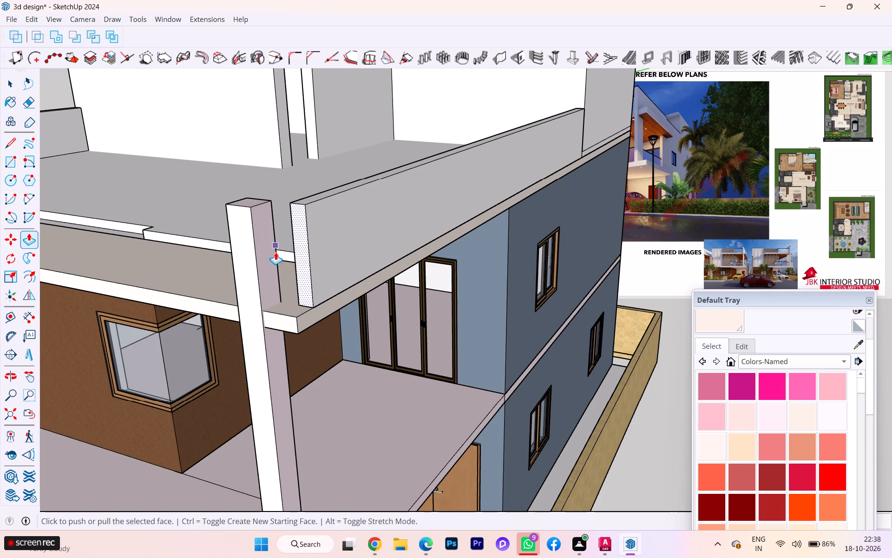
key(space)
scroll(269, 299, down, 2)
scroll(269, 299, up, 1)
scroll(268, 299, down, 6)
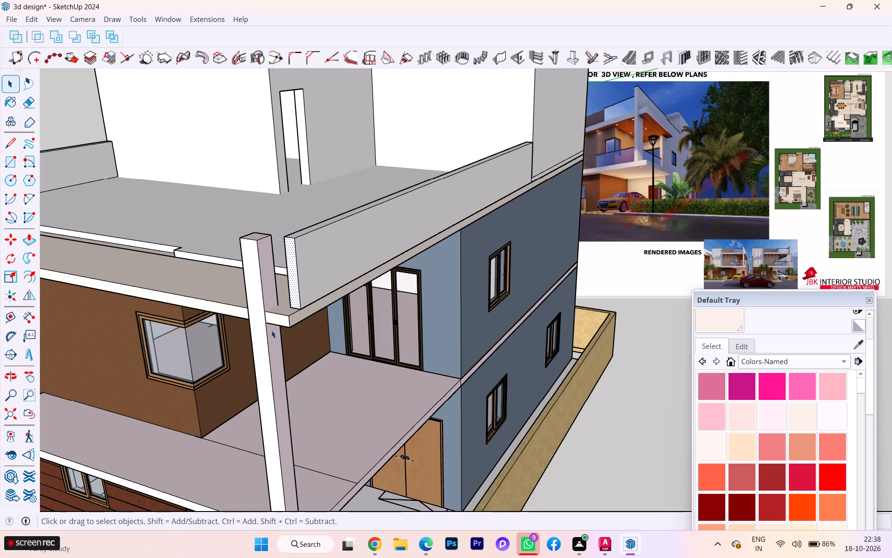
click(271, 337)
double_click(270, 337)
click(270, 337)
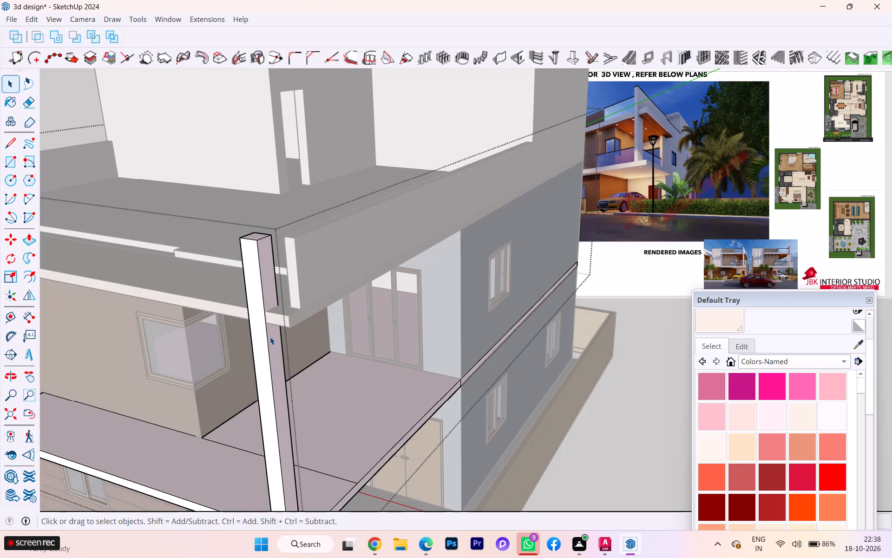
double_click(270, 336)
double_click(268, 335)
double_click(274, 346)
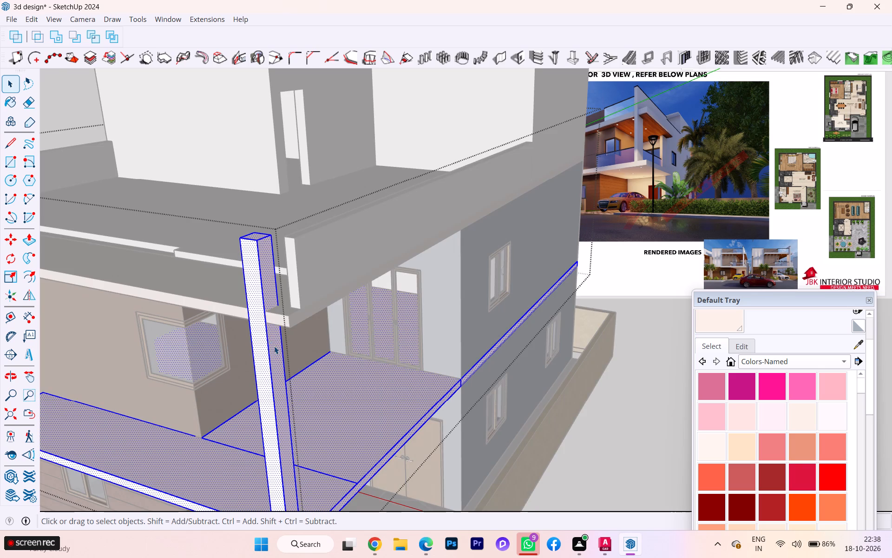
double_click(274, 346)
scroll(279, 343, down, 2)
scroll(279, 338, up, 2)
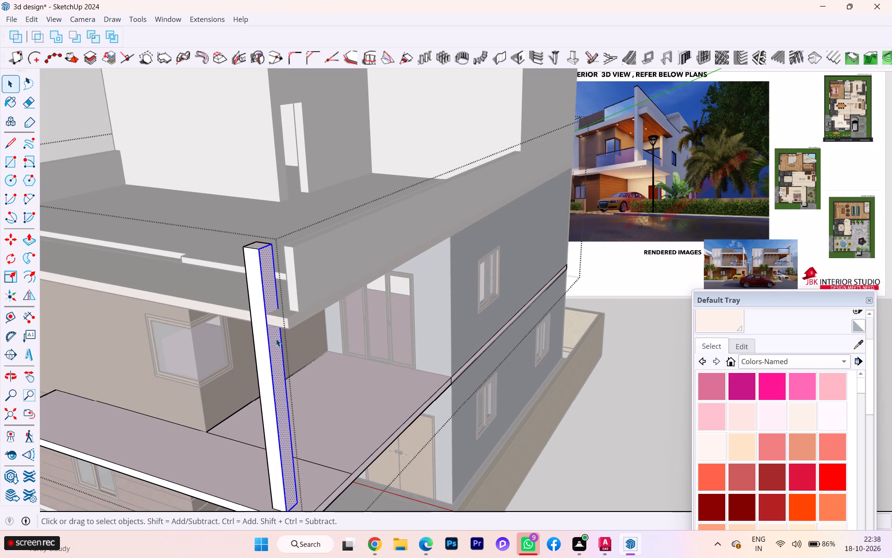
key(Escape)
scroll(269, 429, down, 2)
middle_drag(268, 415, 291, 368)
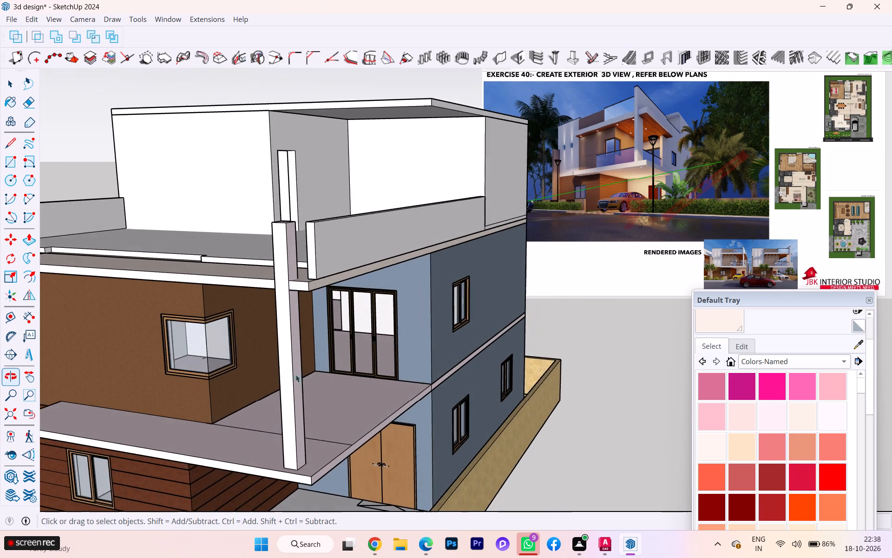
Open the slab above the ground floor for editing and push the corner pillar's top down flush with the slab surface.
scroll(288, 436, up, 2)
scroll(287, 437, down, 1)
scroll(283, 438, up, 7)
click(306, 478)
triple_click(307, 478)
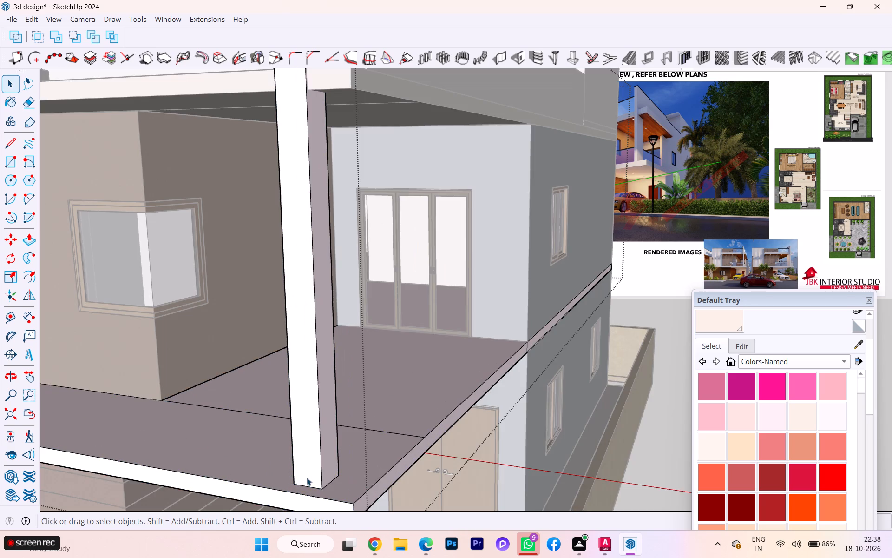
triple_click(306, 478)
double_click(309, 472)
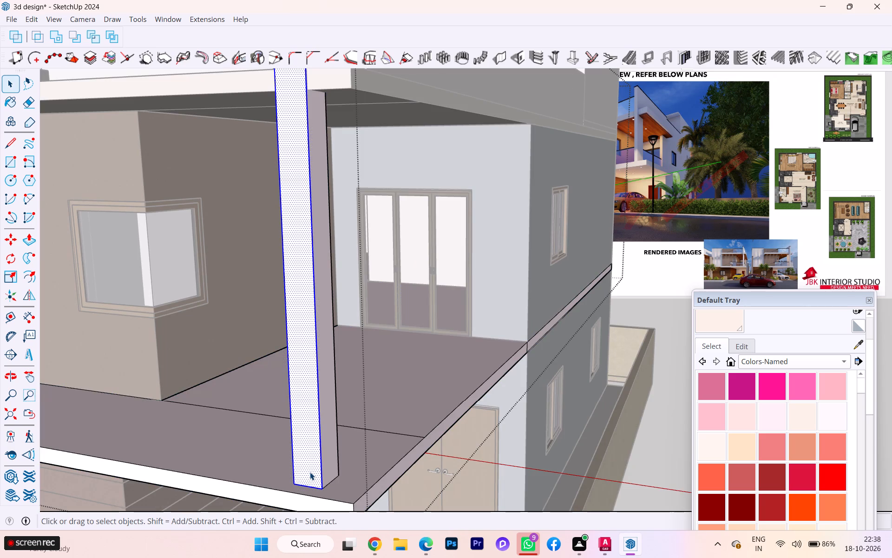
double_click(310, 472)
scroll(337, 380, down, 1)
scroll(337, 380, up, 2)
scroll(337, 380, down, 1)
middle_drag(337, 380, 289, 509)
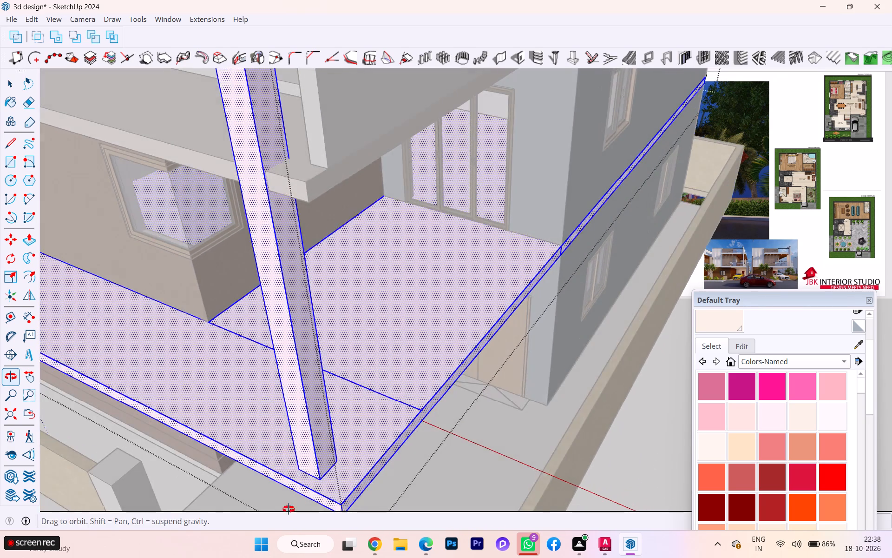
middle_drag(289, 509, 289, 510)
scroll(281, 391, down, 6)
middle_drag(295, 413, 307, 458)
scroll(297, 415, up, 1)
click(258, 249)
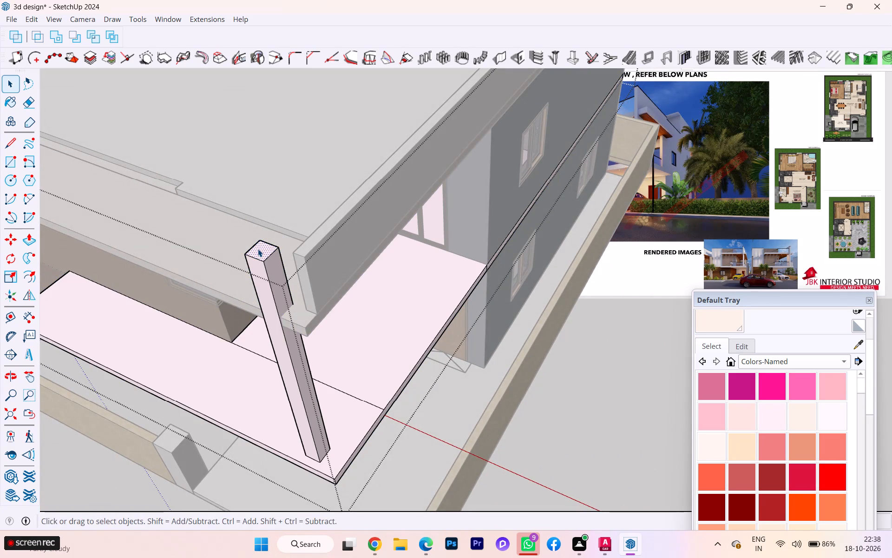
key(p)
click(258, 249)
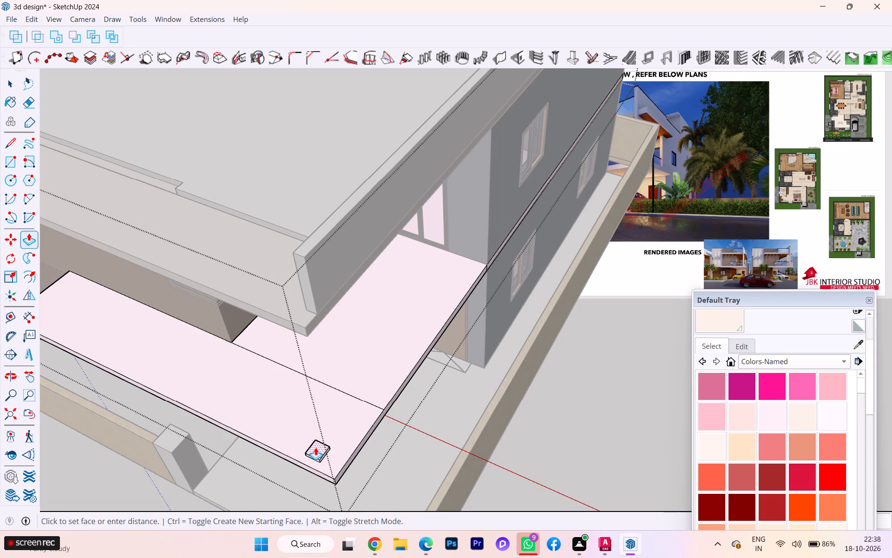
click(300, 453)
Delete the four edges of the leftover pillar rectangle near the slab's front corner.
key(space)
scroll(321, 451, up, 2)
scroll(321, 451, down, 1)
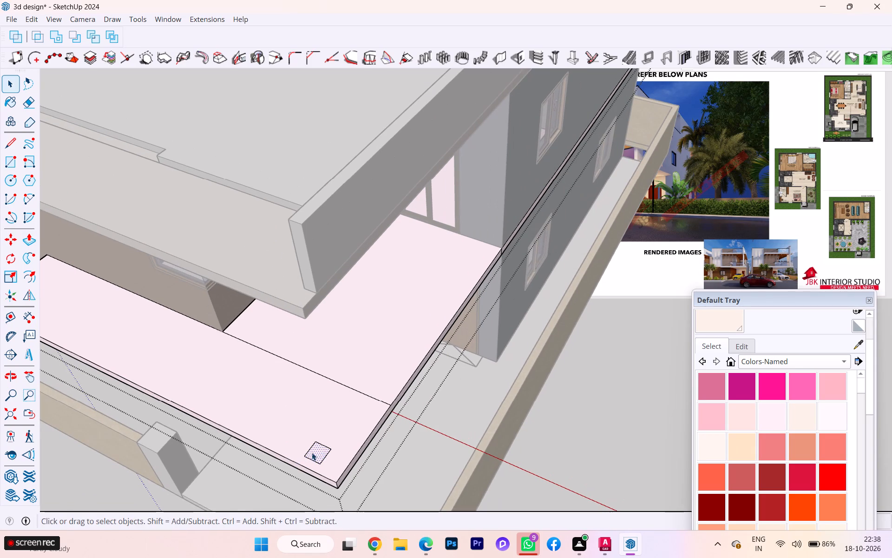
click(308, 453)
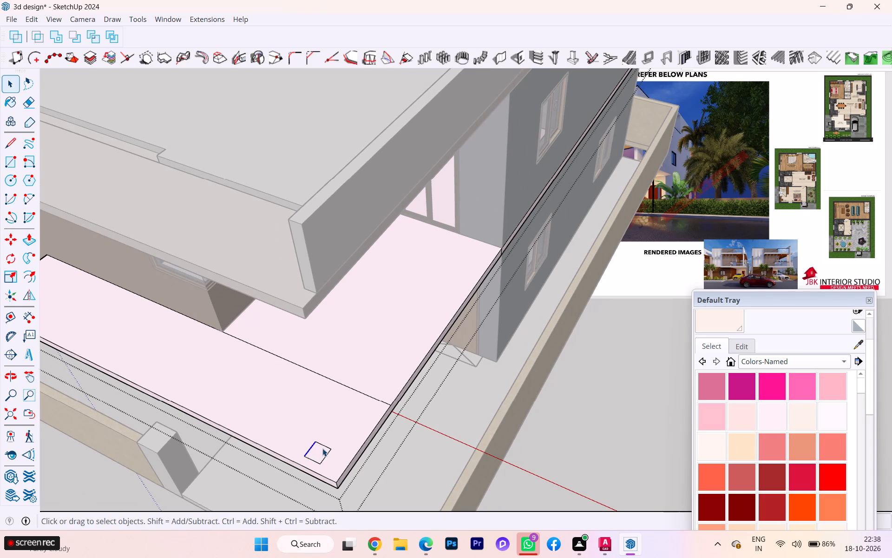
click(323, 445)
key(Delete)
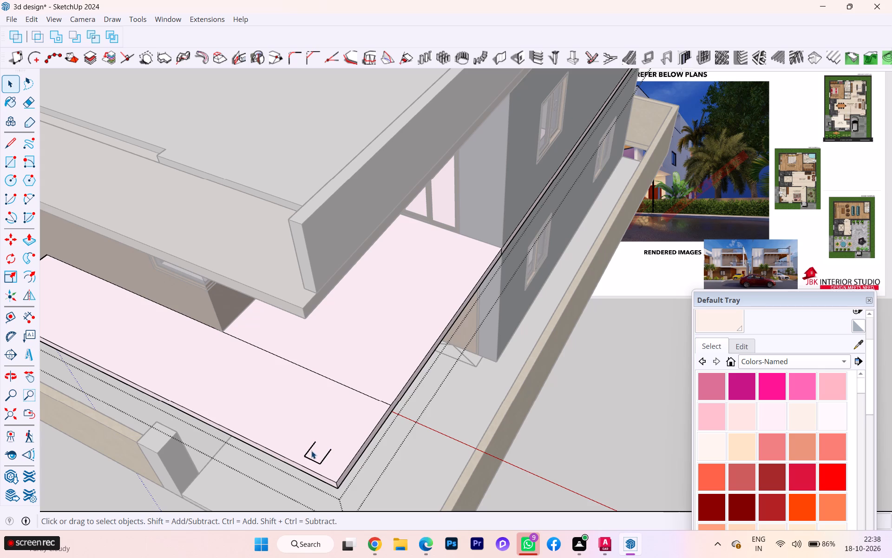
click(310, 451)
key(Delete)
click(323, 457)
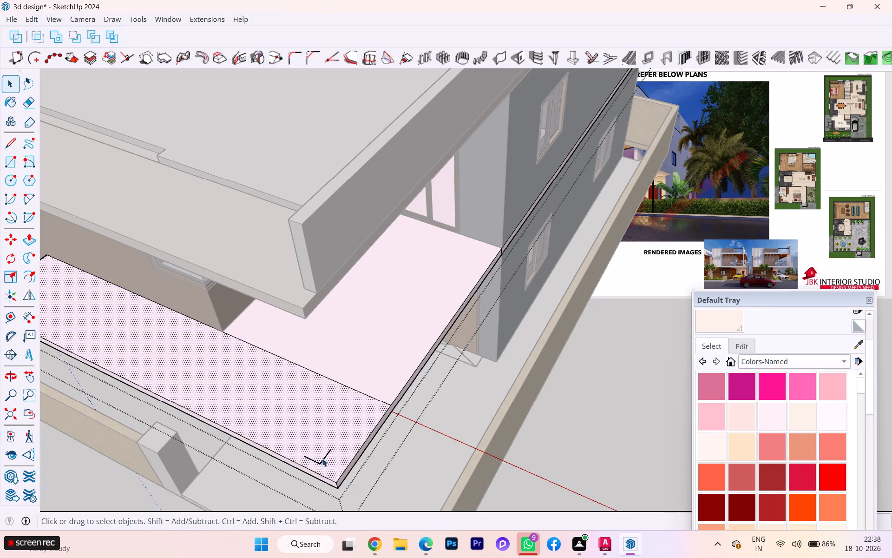
click(322, 460)
key(Delete)
click(310, 459)
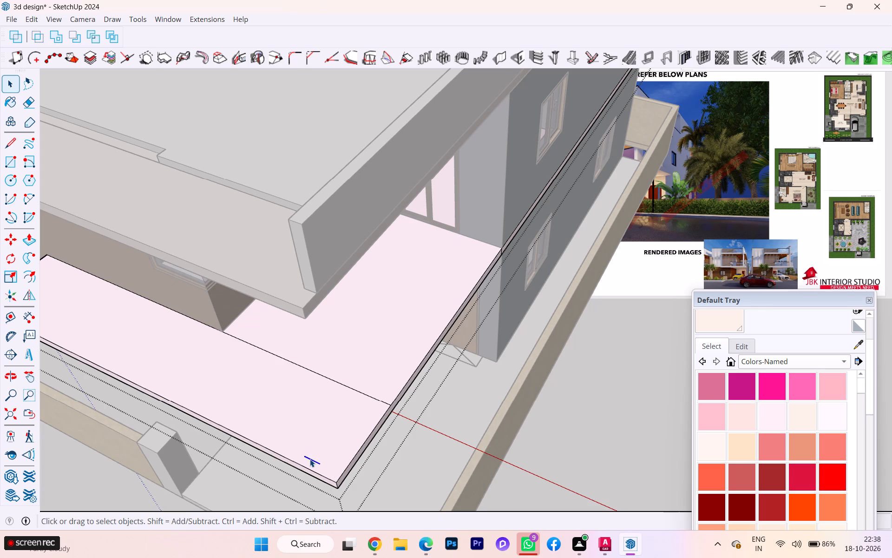
key(Delete)
Place a vertical guide from the outer bottom corner of the terrace side parapet's front end down to the lower slab's side edge.
scroll(317, 384, down, 1)
middle_drag(299, 325, 282, 276)
scroll(277, 279, down, 2)
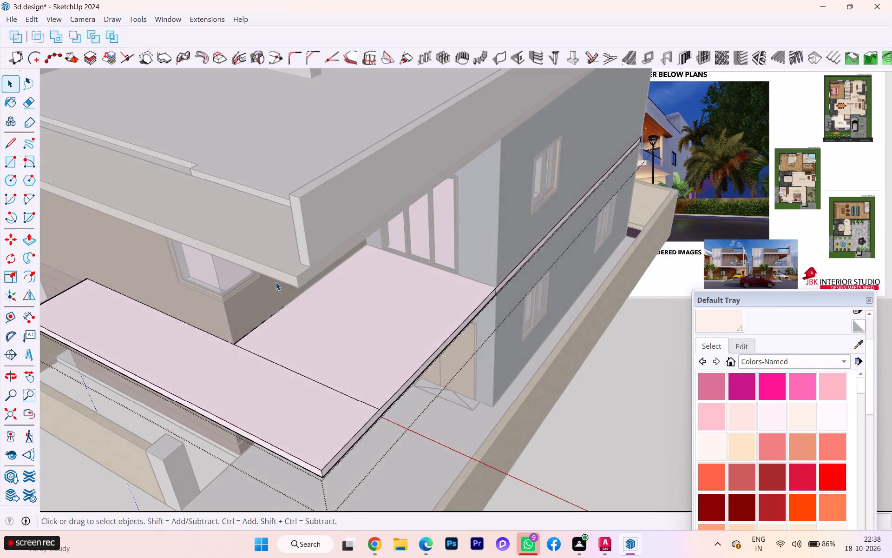
scroll(276, 282, down, 2)
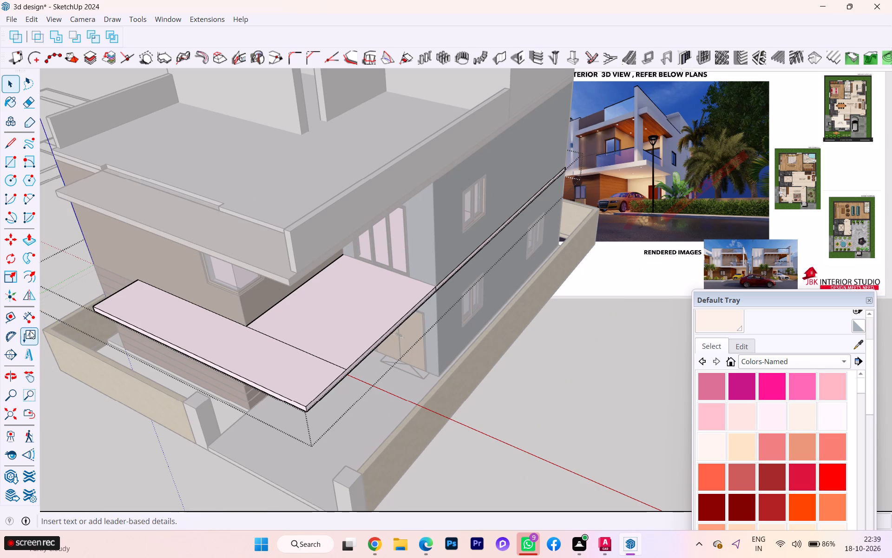
click(9, 318)
click(8, 320)
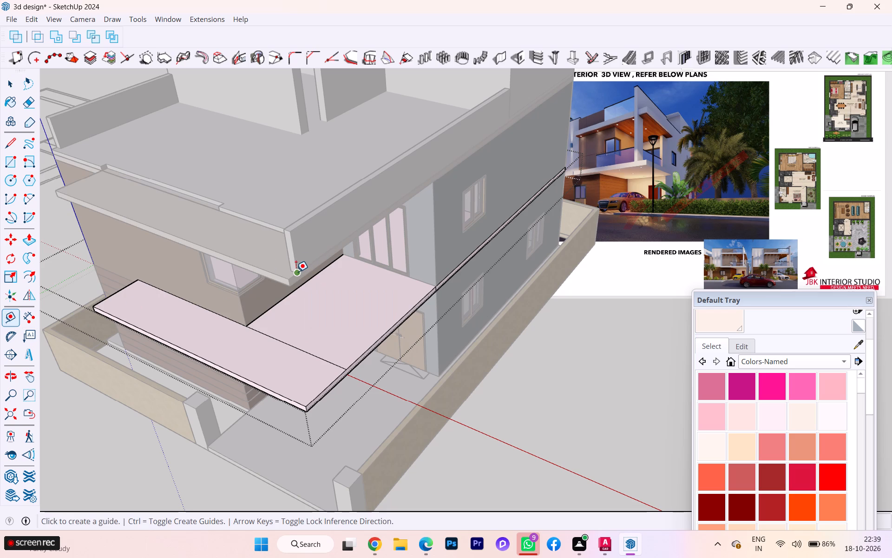
click(296, 272)
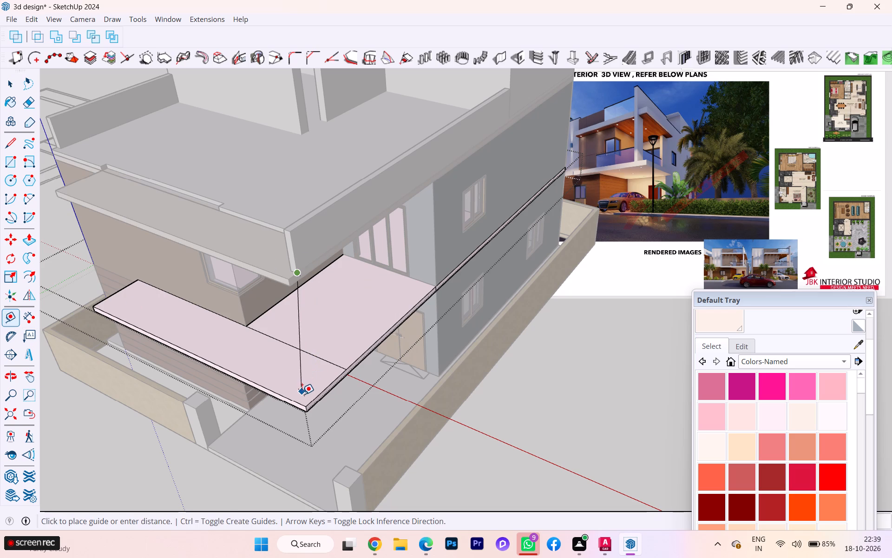
scroll(310, 387, down, 1)
middle_drag(310, 387, 342, 371)
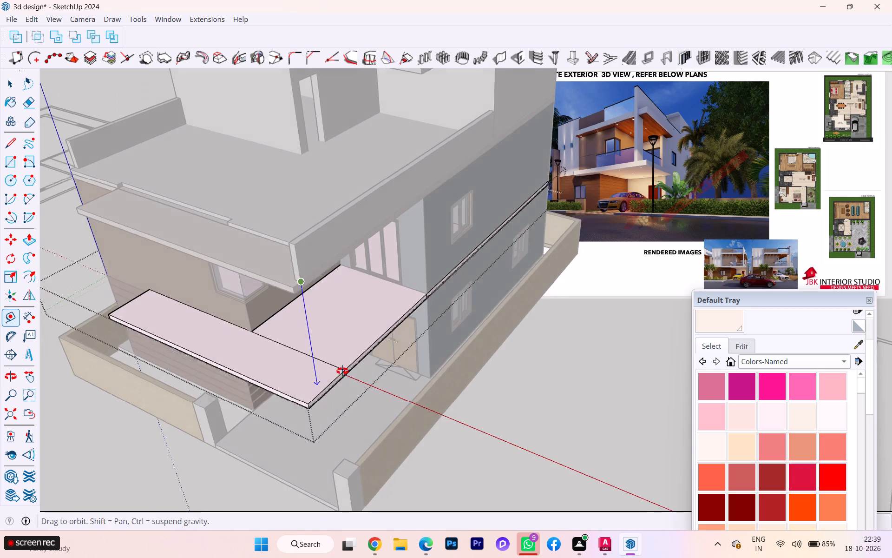
middle_drag(342, 371, 463, 359)
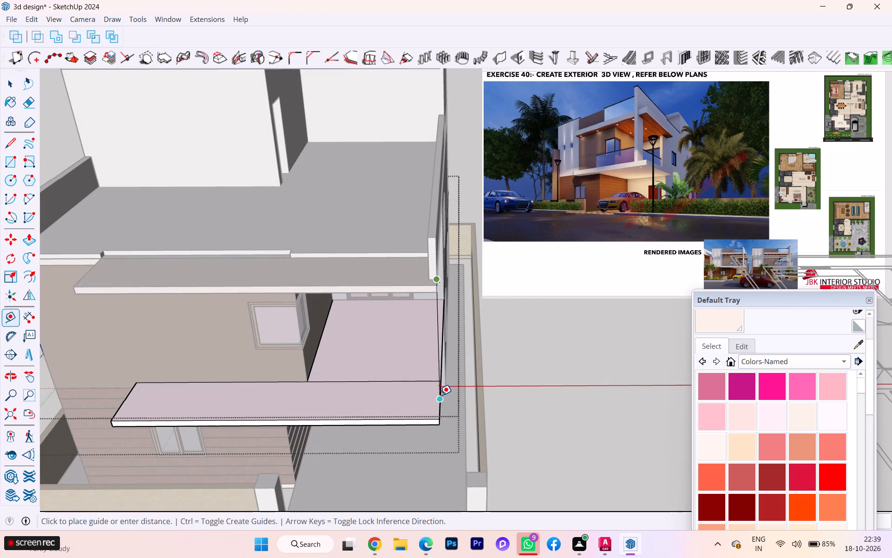
scroll(441, 398, up, 2)
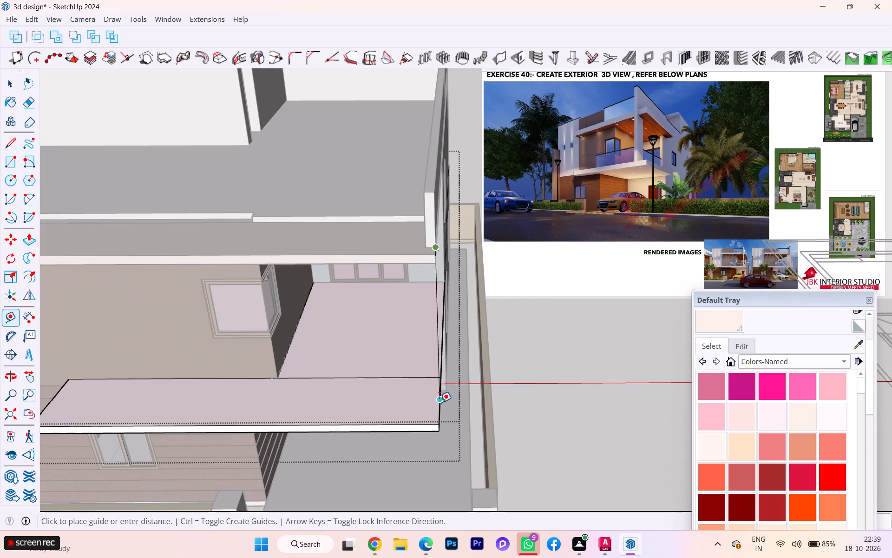
click(440, 409)
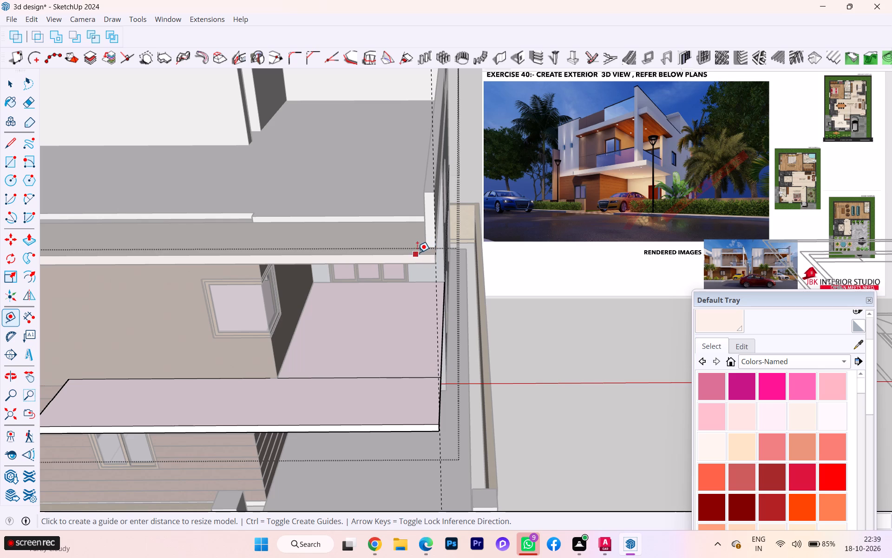
Place a second vertical guide from the inner bottom corner of the side parapet's front end down onto the lower slab's surface.
scroll(403, 254, down, 2)
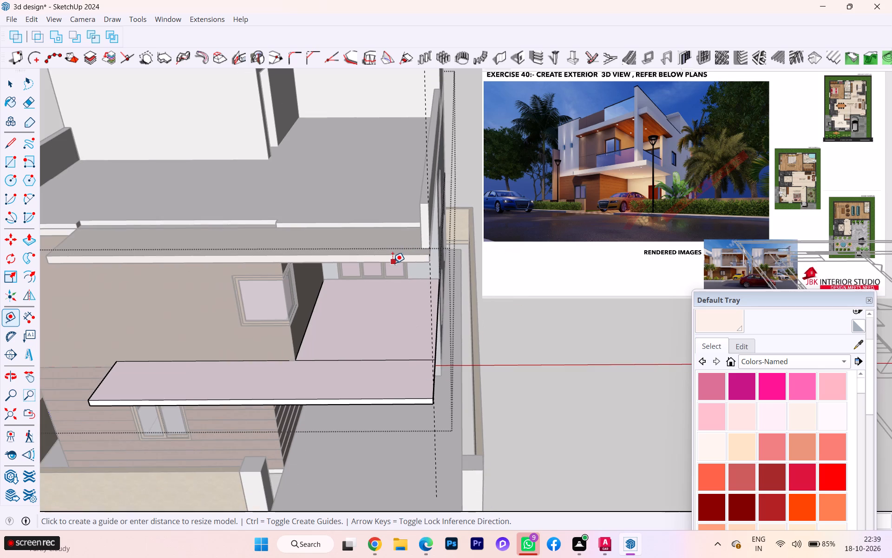
scroll(401, 262, up, 3)
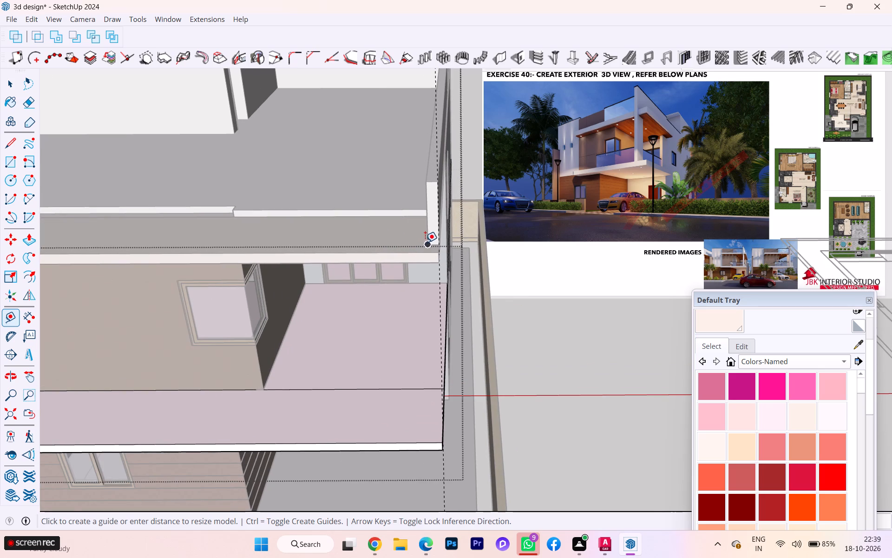
click(426, 241)
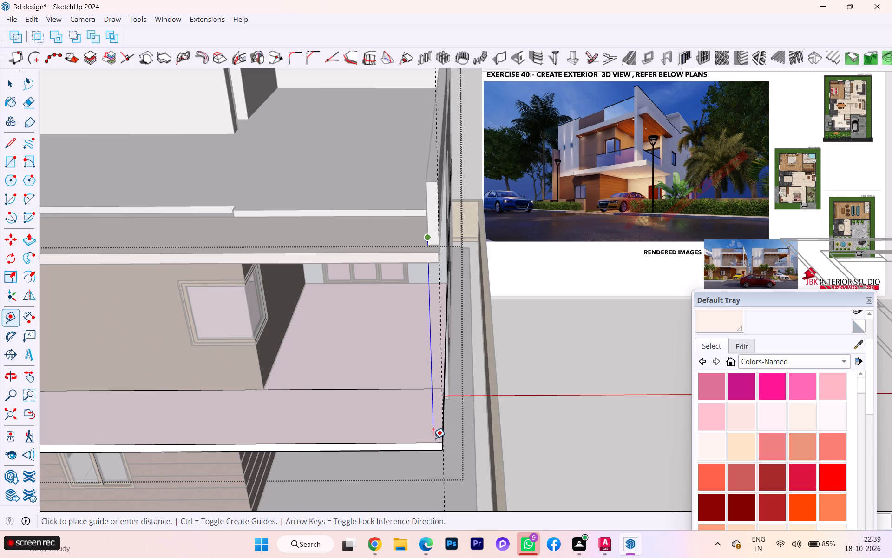
key(Up)
click(432, 436)
key(space)
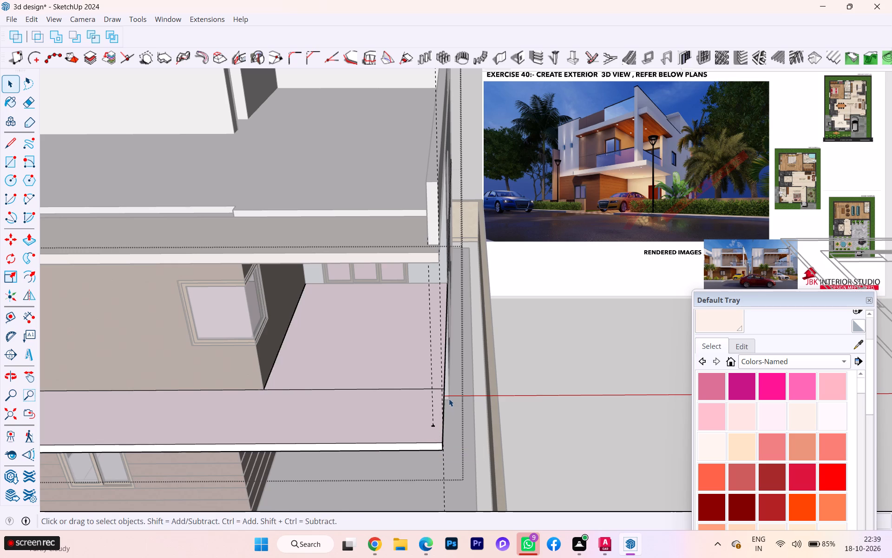
Pull the lower slab's side face slightly outward, beyond the outer vertical guide.
scroll(448, 398, down, 1)
middle_drag(448, 398, 333, 386)
scroll(348, 389, up, 9)
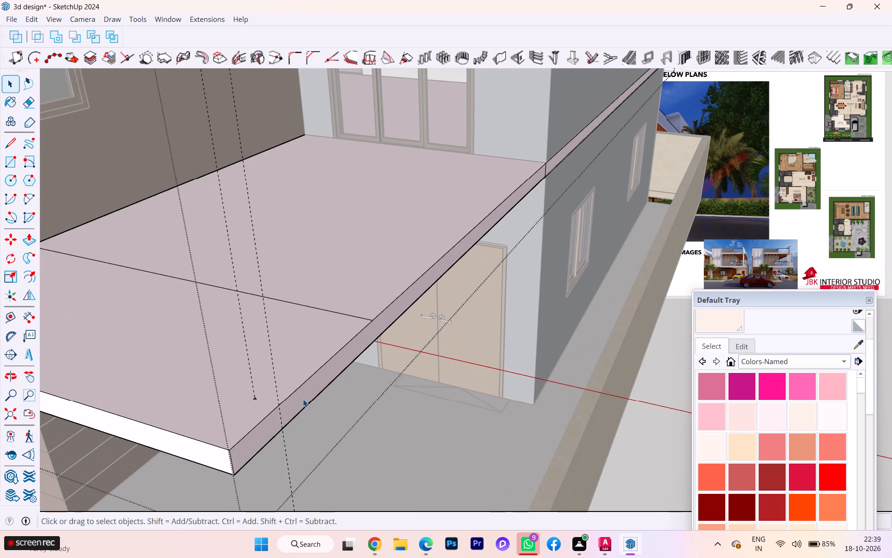
click(302, 400)
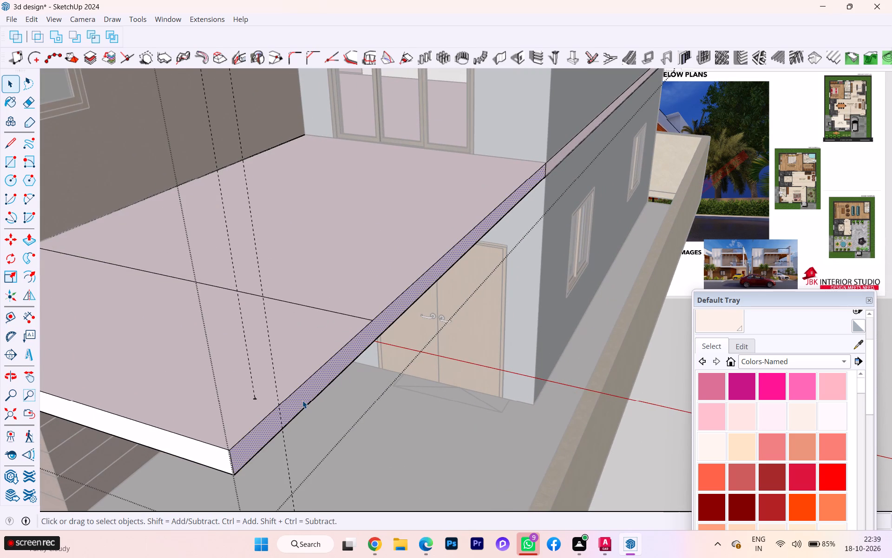
key(p)
click(302, 400)
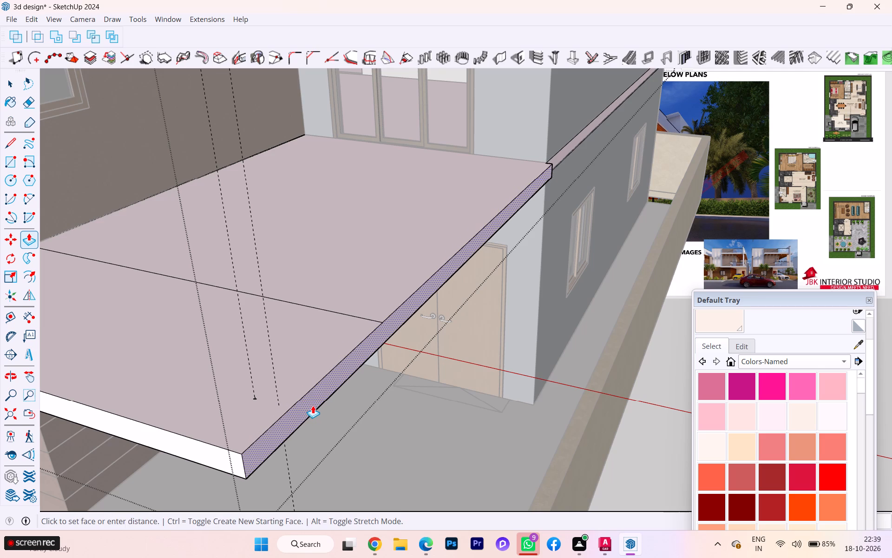
click(320, 405)
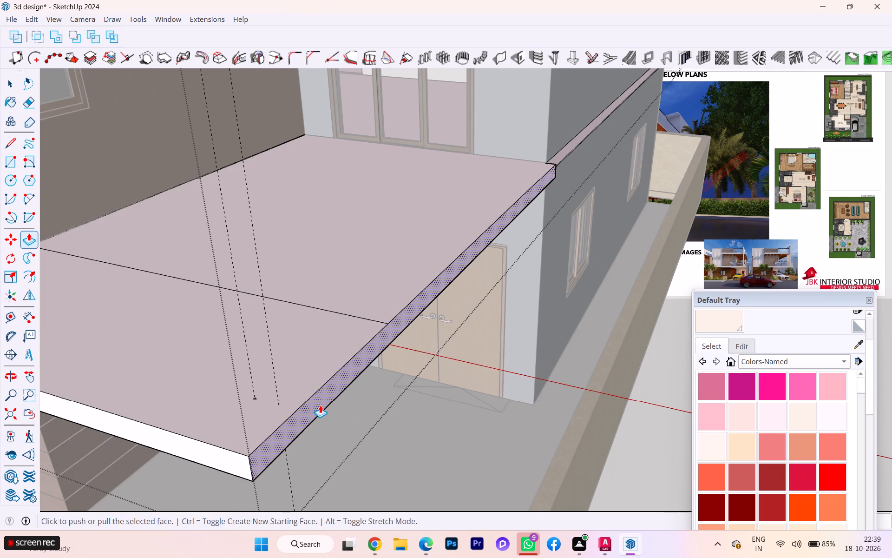
key(space)
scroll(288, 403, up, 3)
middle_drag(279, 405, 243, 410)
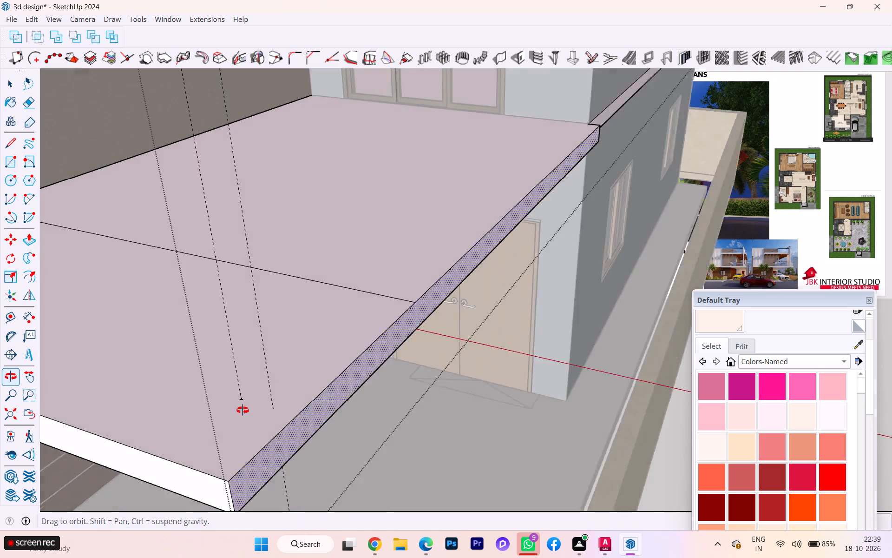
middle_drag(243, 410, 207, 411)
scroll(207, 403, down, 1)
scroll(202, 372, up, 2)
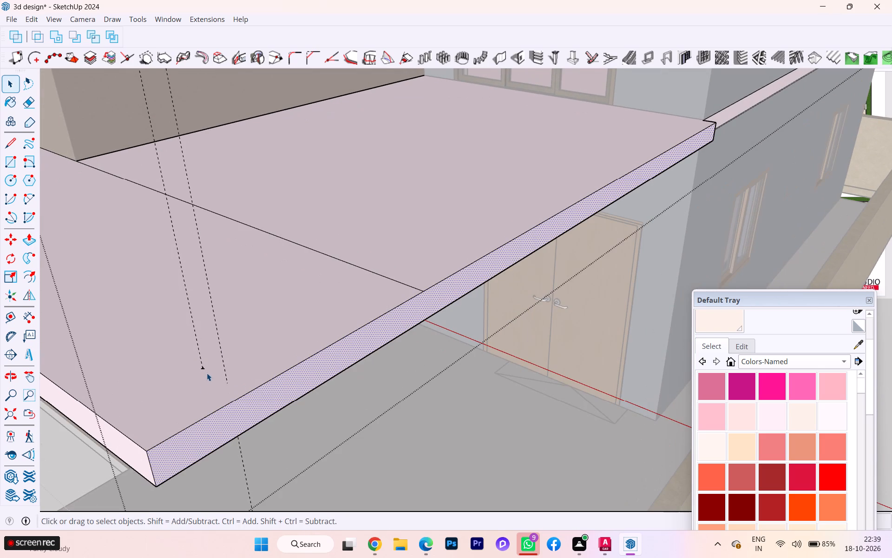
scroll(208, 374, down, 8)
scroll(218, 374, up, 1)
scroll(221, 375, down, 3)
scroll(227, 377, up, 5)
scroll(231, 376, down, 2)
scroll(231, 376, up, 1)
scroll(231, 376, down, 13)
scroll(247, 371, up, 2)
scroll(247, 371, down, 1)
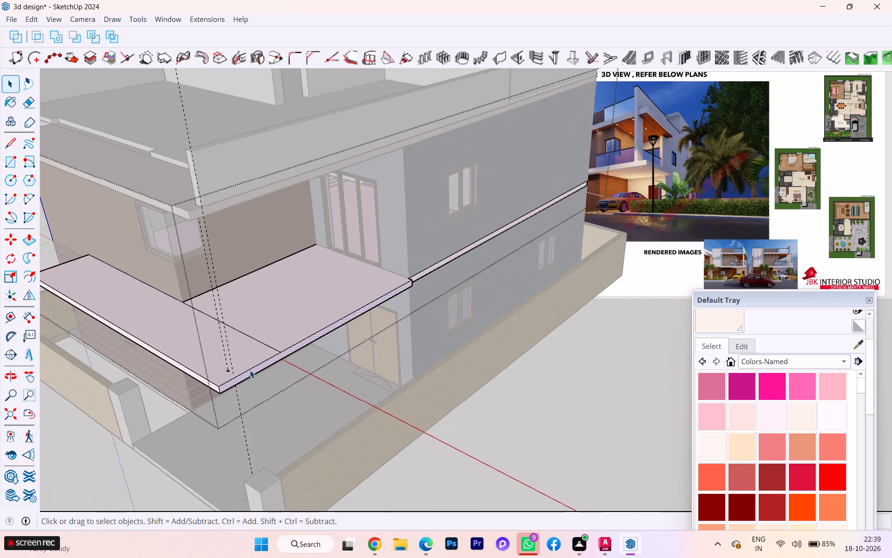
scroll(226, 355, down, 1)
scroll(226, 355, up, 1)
Draw a small pillar-base rectangle on the slab near its front corner, starting from the lower end of the inner guide.
middle_drag(228, 361, 295, 372)
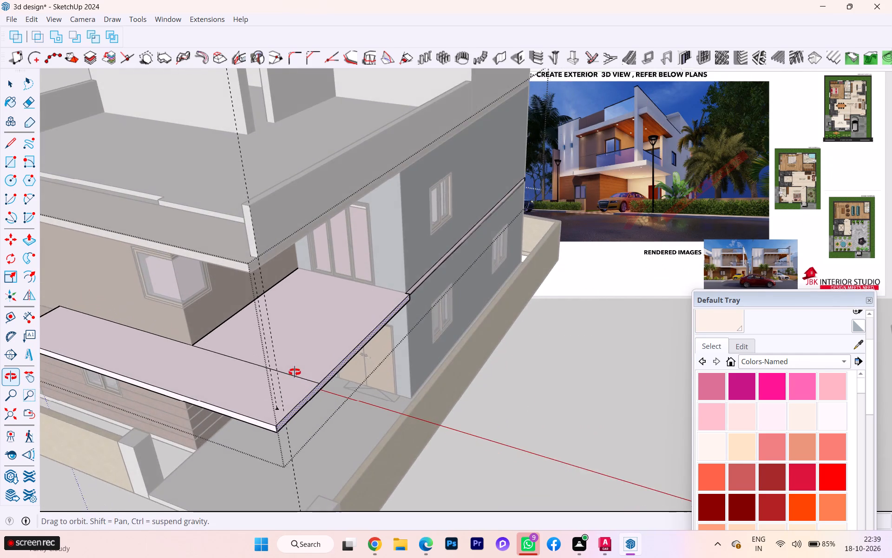
middle_drag(295, 372, 295, 372)
scroll(269, 397, up, 5)
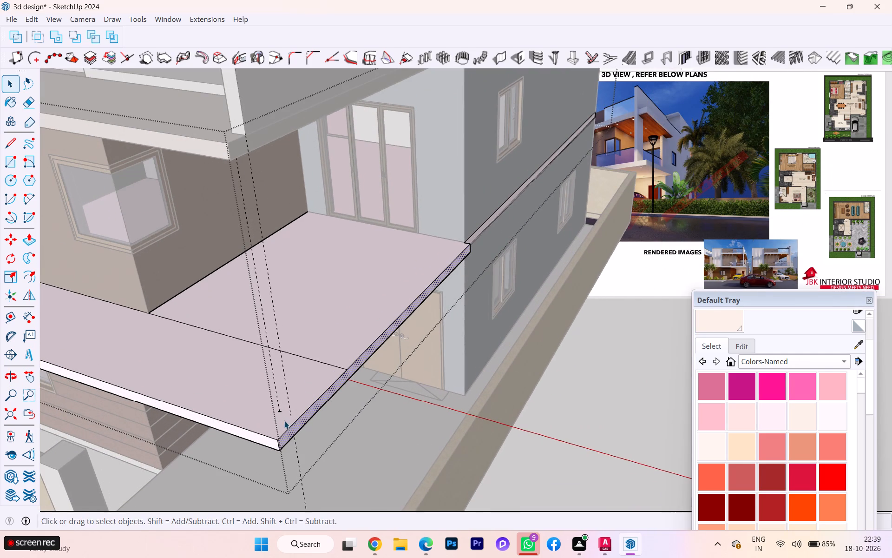
key(r)
scroll(278, 417, up, 6)
click(279, 409)
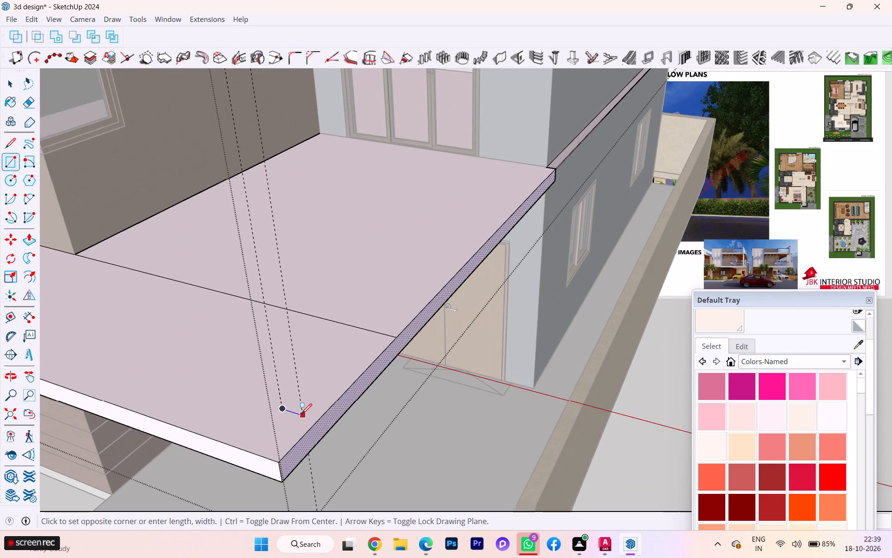
click(302, 414)
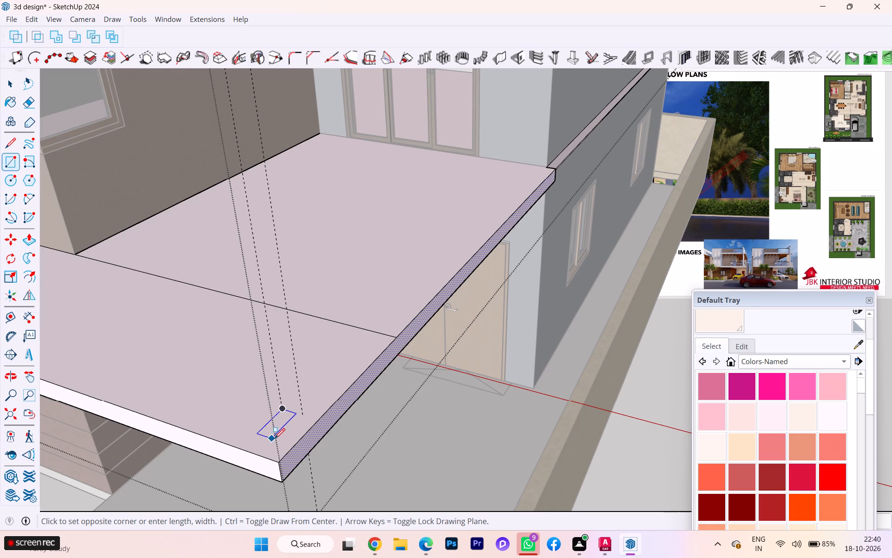
click(277, 435)
scroll(304, 418, down, 1)
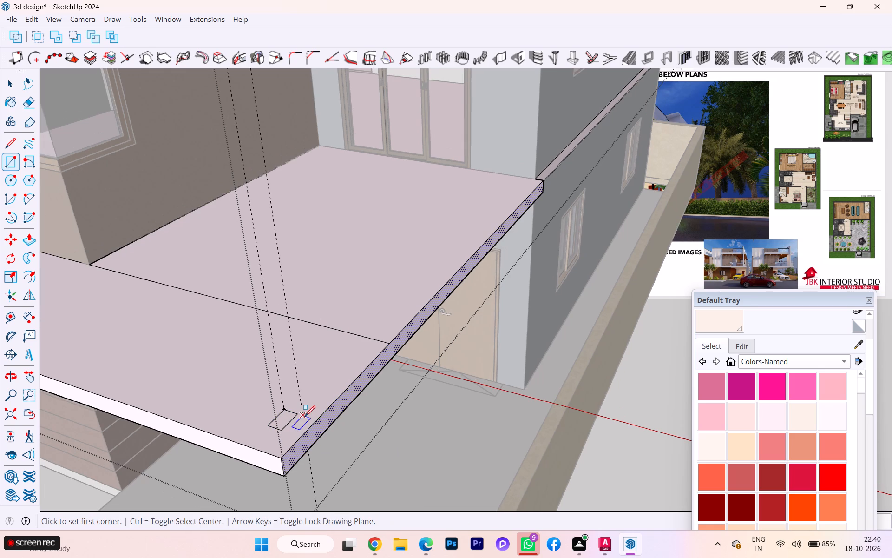
Extrude the pillar-base rectangle on the lower slab up to the top of the terrace side parapet's front end.
key(space)
click(283, 418)
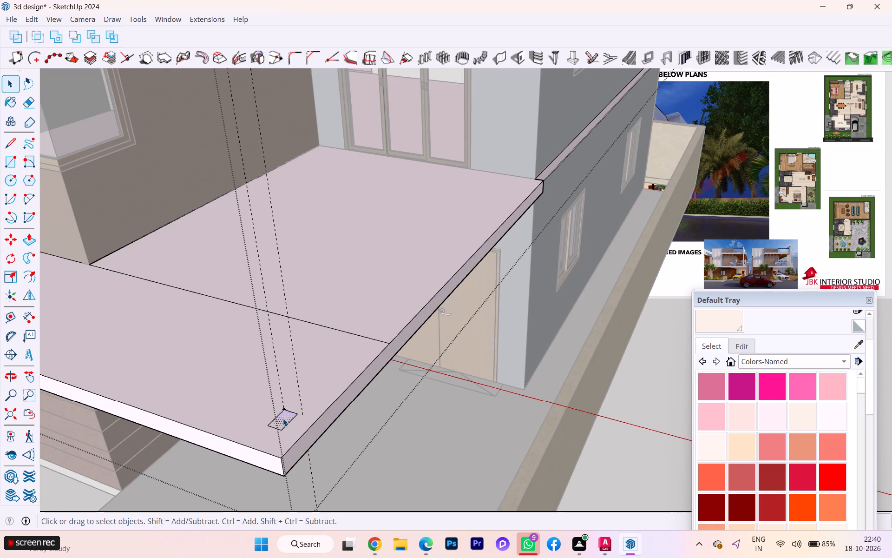
key(p)
click(283, 418)
scroll(242, 229, down, 1)
scroll(242, 229, up, 1)
scroll(242, 229, down, 4)
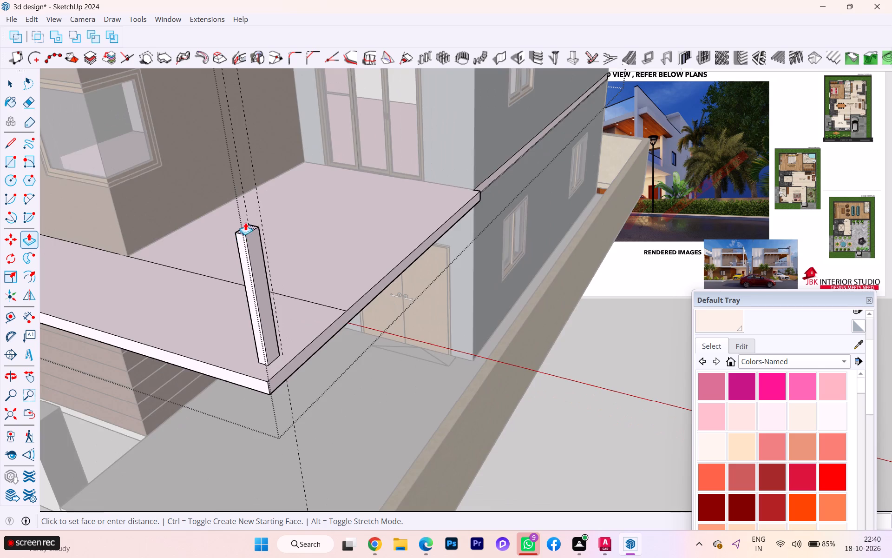
scroll(245, 222, down, 2)
scroll(246, 221, up, 1)
scroll(246, 221, down, 3)
scroll(246, 221, up, 1)
scroll(246, 221, down, 3)
scroll(256, 215, up, 1)
scroll(256, 215, down, 5)
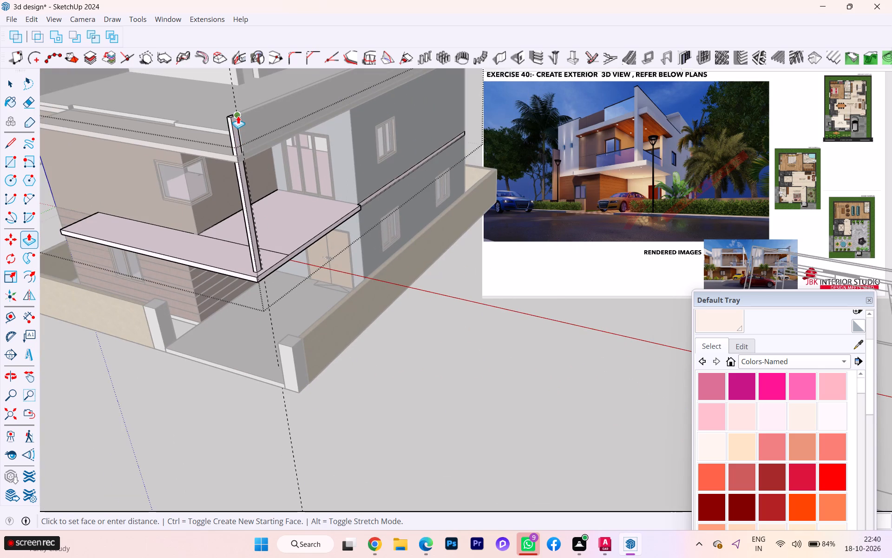
click(235, 114)
key(space)
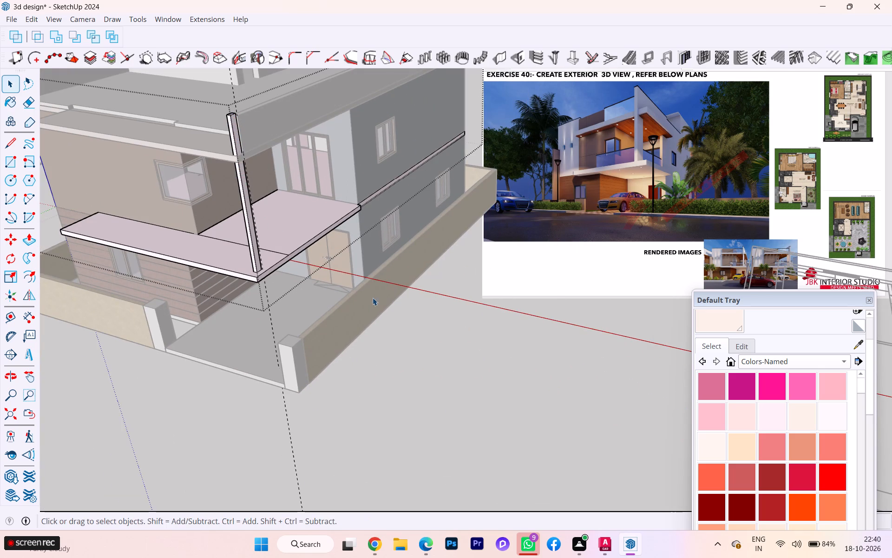
click(448, 329)
Pull the corner pillar's front face slightly outward towards the lower slab's front edge.
scroll(213, 151, up, 6)
scroll(232, 148, down, 1)
scroll(232, 148, up, 2)
middle_drag(256, 155, 331, 154)
scroll(243, 173, up, 3)
click(257, 163)
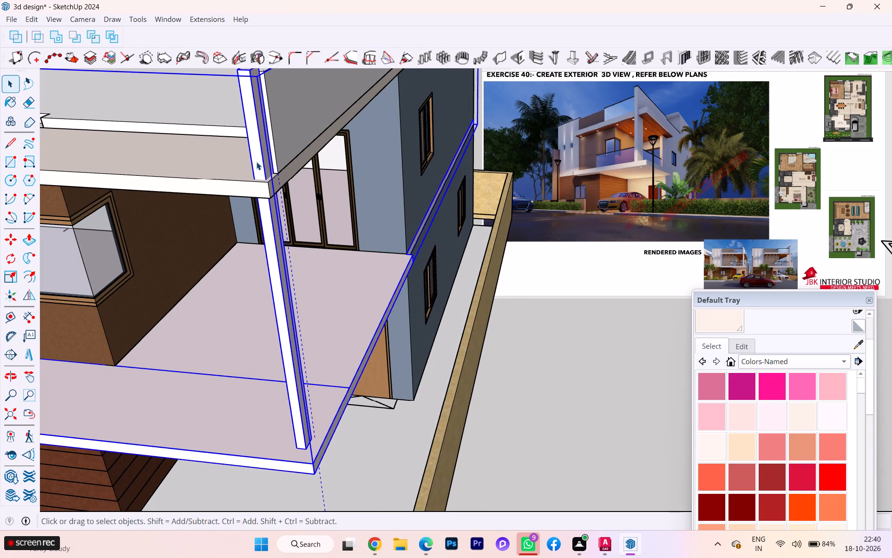
double_click(254, 159)
click(252, 156)
click(255, 153)
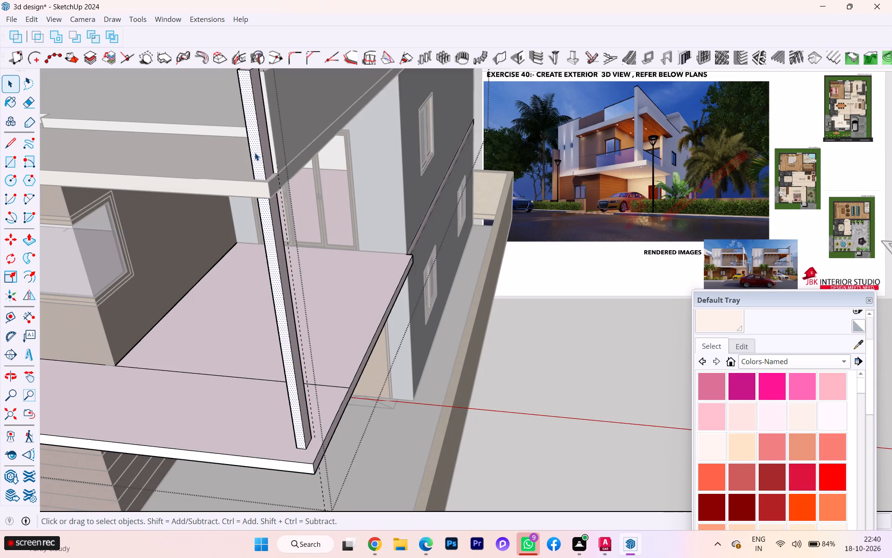
key(p)
click(255, 153)
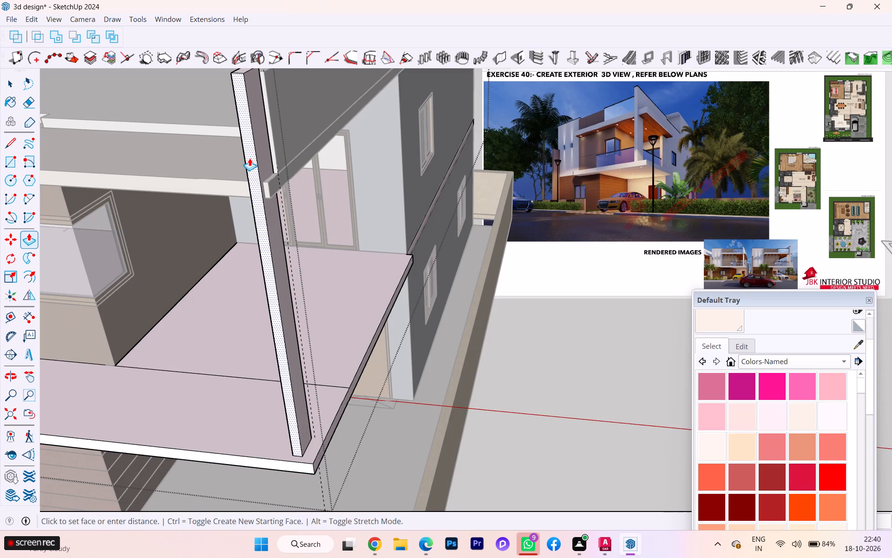
click(249, 158)
key(space)
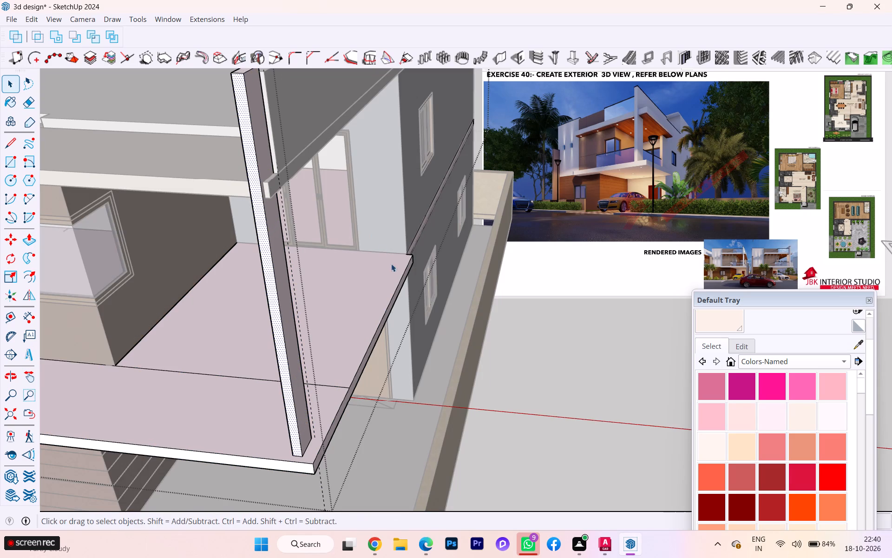
click(530, 319)
Pull the corner pillar's side face outward until it is flush with the terrace side parapet's outer face.
scroll(282, 176, up, 1)
scroll(281, 174, down, 2)
scroll(281, 174, up, 6)
middle_drag(273, 158, 184, 186)
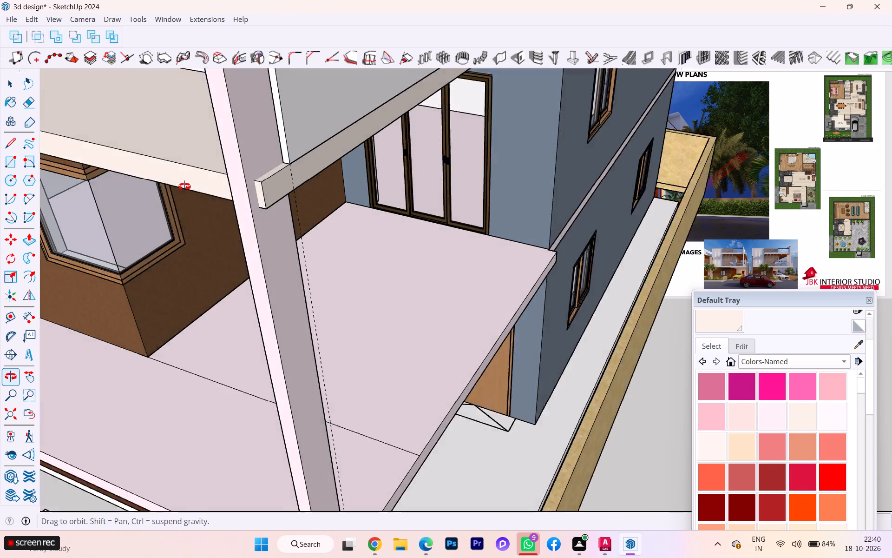
middle_drag(184, 186, 156, 194)
scroll(314, 146, up, 2)
scroll(316, 144, down, 1)
scroll(316, 144, up, 5)
scroll(289, 144, down, 1)
scroll(285, 144, up, 3)
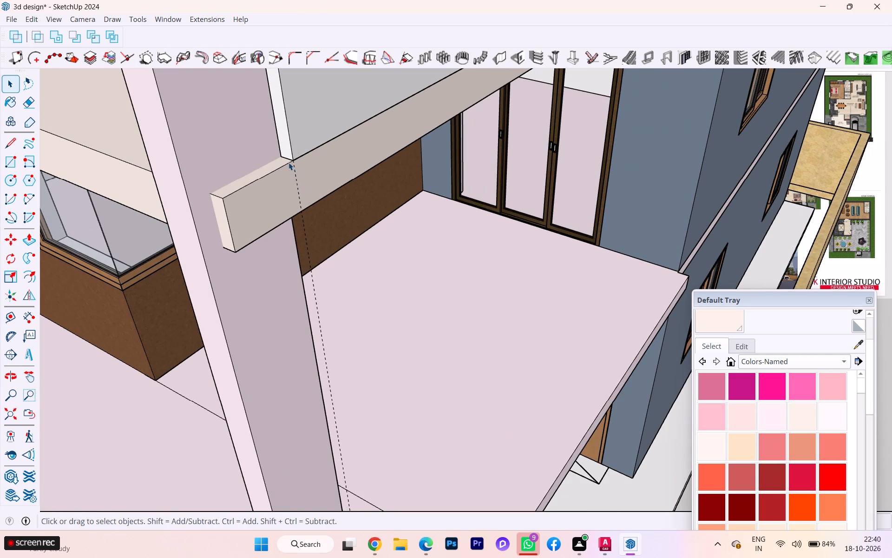
click(242, 151)
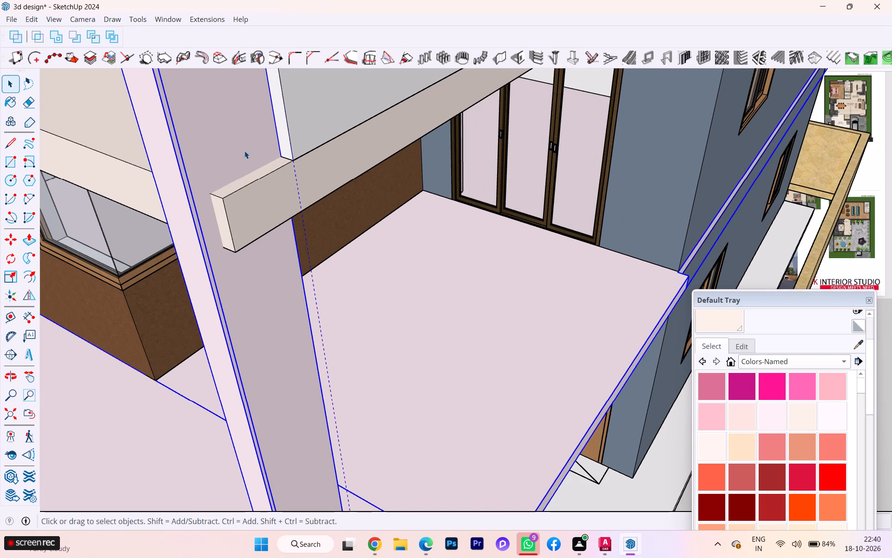
double_click(242, 133)
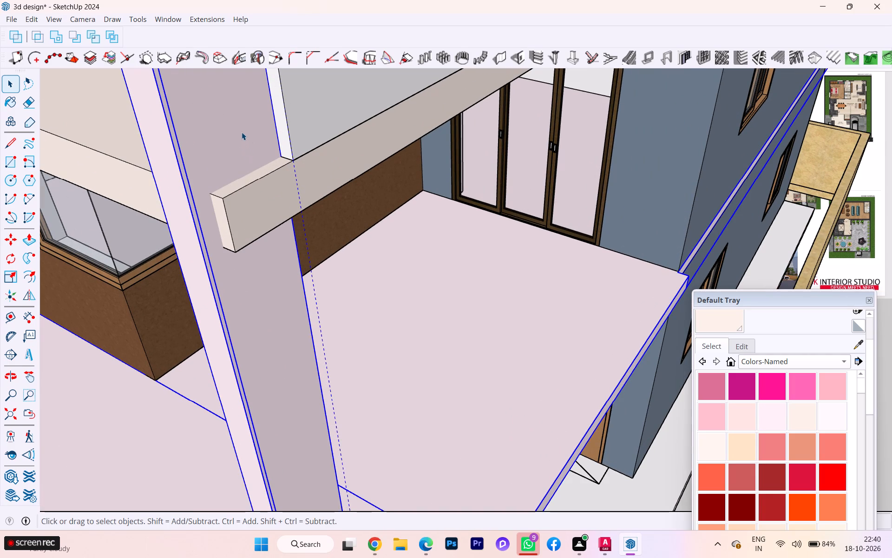
click(234, 126)
key(p)
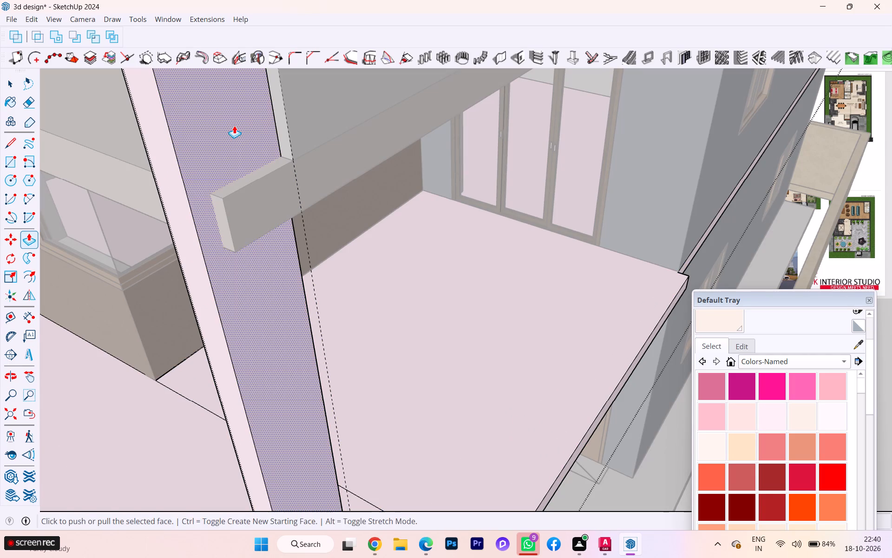
click(234, 126)
click(335, 99)
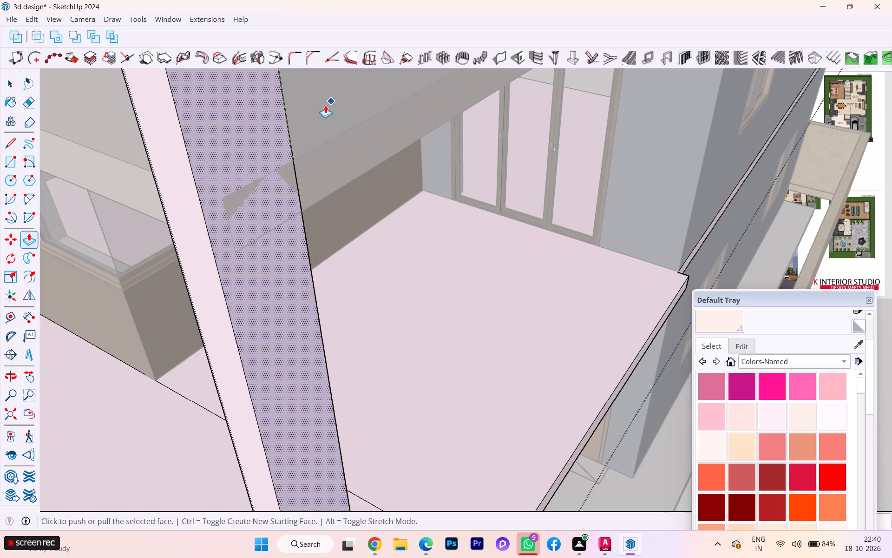
key(space)
key(space)
scroll(174, 214, down, 1)
click(138, 197)
scroll(255, 199, down, 2)
scroll(297, 197, up, 1)
scroll(302, 196, down, 1)
scroll(487, 90, down, 4)
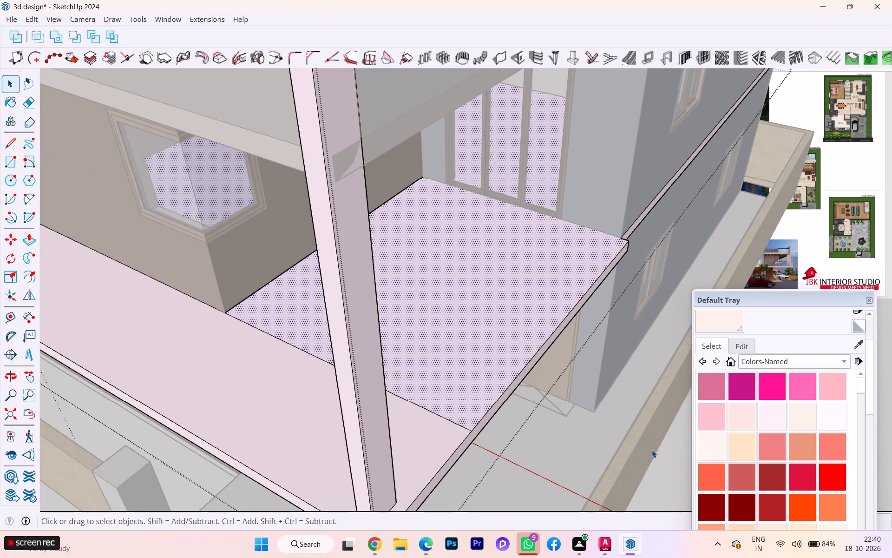
click(660, 459)
Pull the terrace slab's side edge face slightly outward so that it projects past the corner pillar.
click(381, 146)
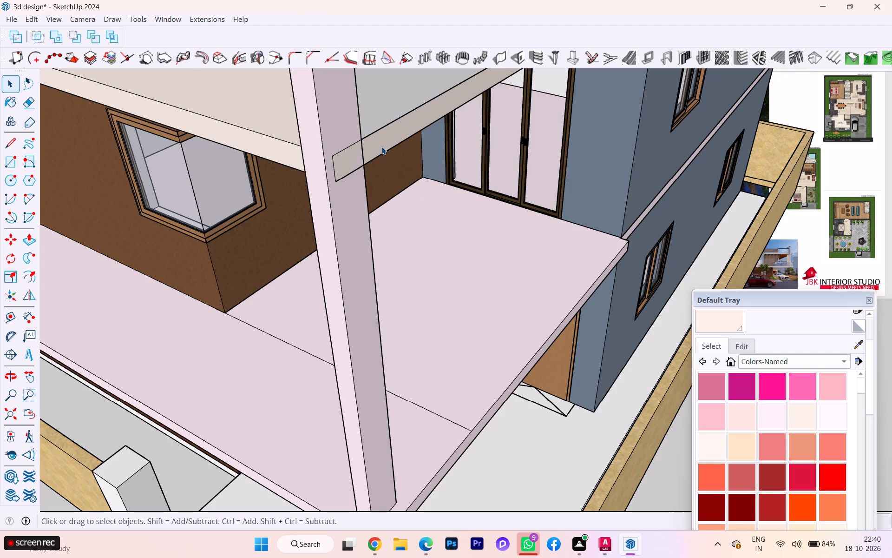
double_click(381, 146)
click(380, 146)
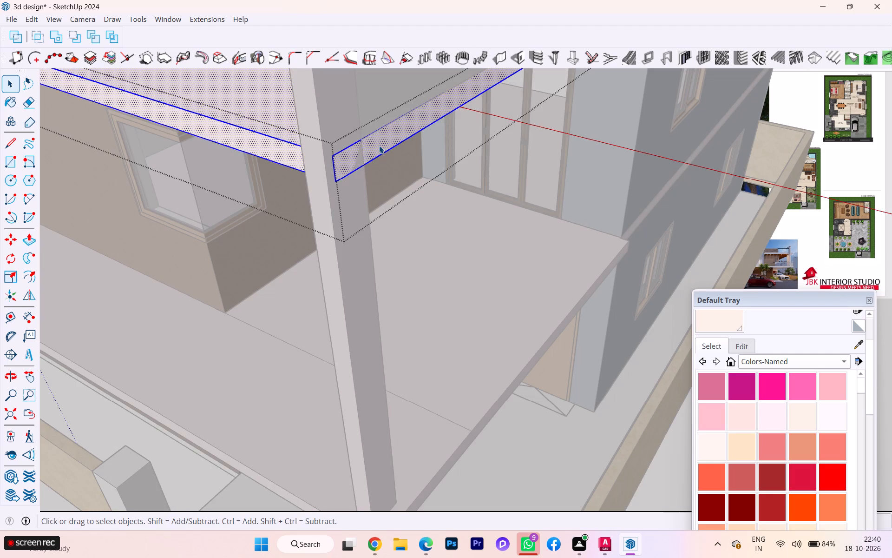
key(p)
click(379, 146)
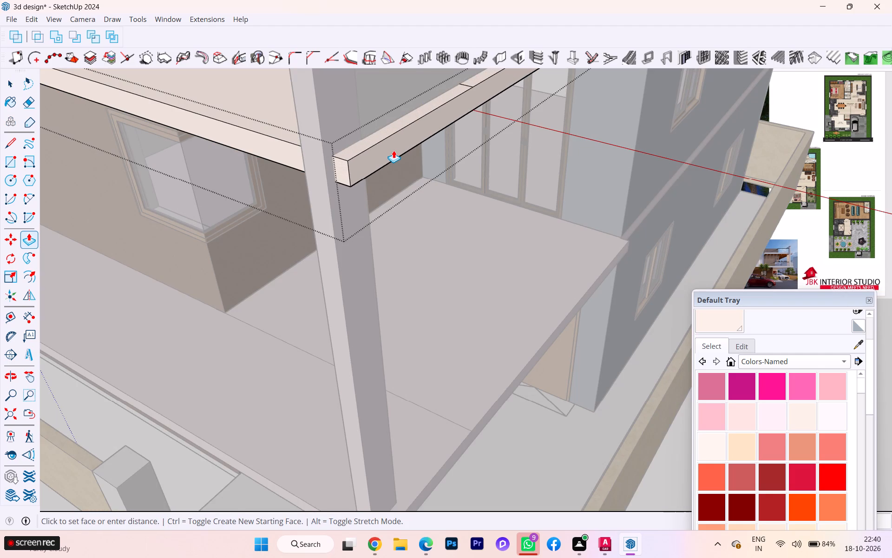
click(394, 150)
key(space)
scroll(346, 203, down, 4)
scroll(330, 207, up, 4)
scroll(330, 207, down, 5)
scroll(331, 215, up, 3)
scroll(331, 216, down, 1)
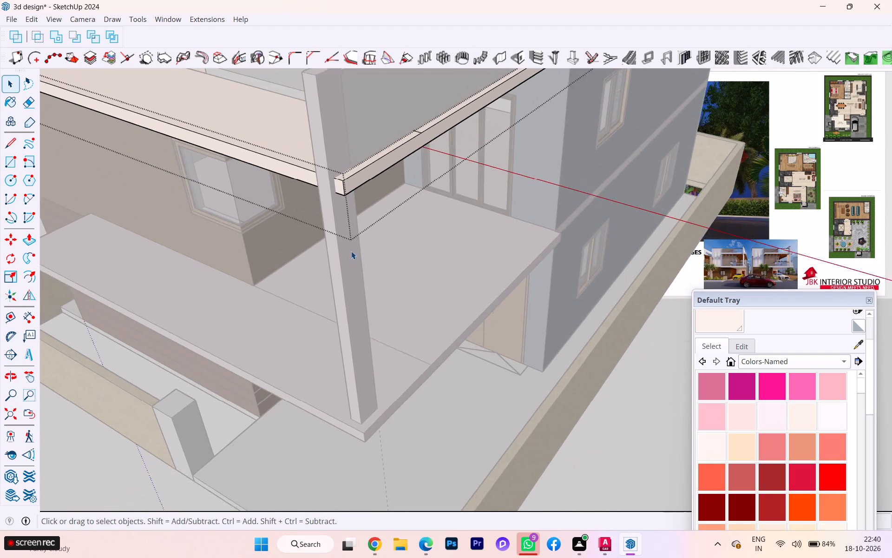
scroll(351, 251, down, 3)
scroll(373, 271, up, 1)
scroll(374, 271, down, 2)
scroll(374, 272, up, 1)
scroll(376, 272, down, 1)
click(534, 383)
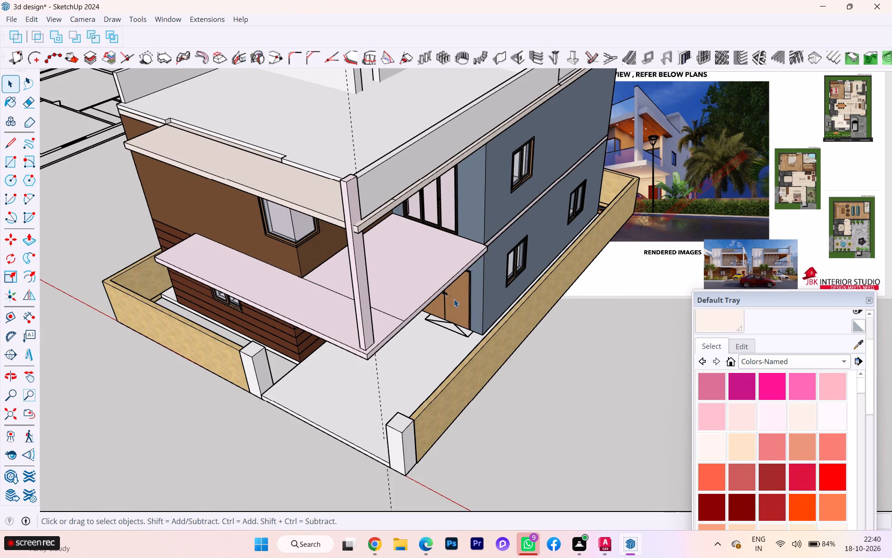
Examine the rebuilt corner pillar, both projecting slabs and the terrace parapets from the front, side and rear of the house.
middle_drag(441, 272, 437, 138)
middle_drag(421, 166, 525, 192)
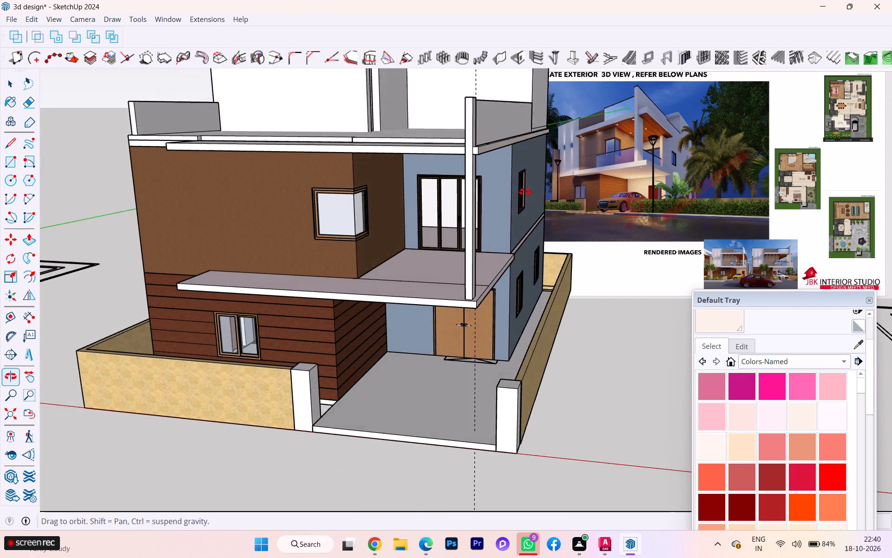
middle_drag(525, 192, 533, 198)
scroll(342, 255, down, 1)
scroll(339, 257, up, 1)
scroll(334, 260, down, 1)
scroll(268, 298, down, 5)
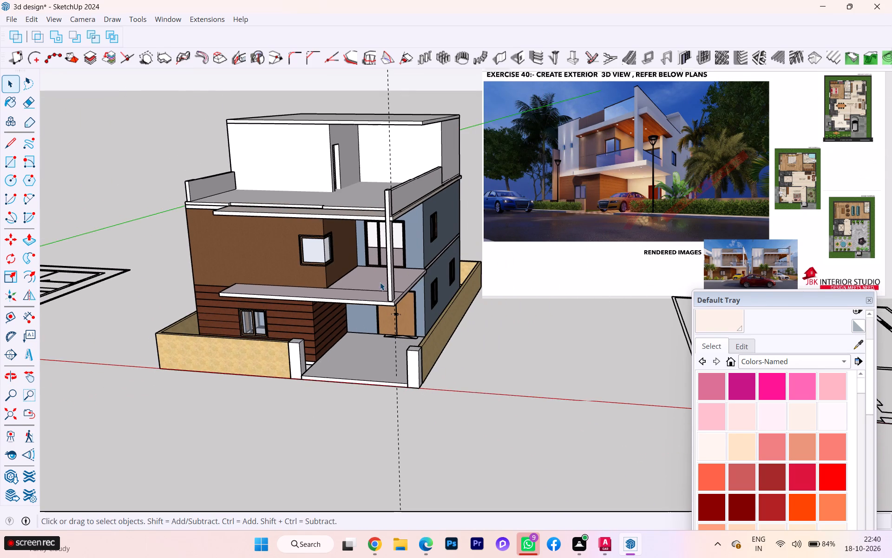
middle_drag(381, 277, 233, 230)
scroll(401, 220, up, 2)
scroll(402, 218, down, 1)
scroll(402, 218, up, 5)
scroll(384, 195, down, 1)
scroll(383, 195, up, 5)
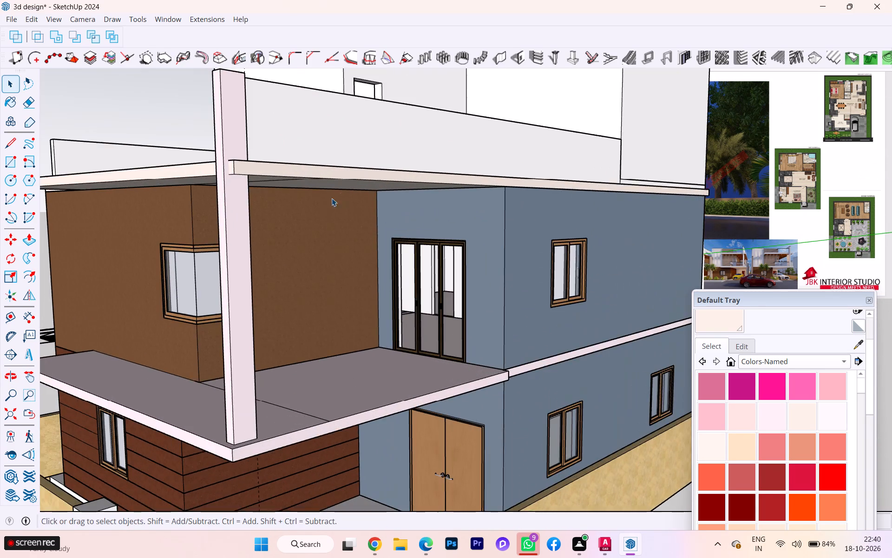
middle_drag(323, 204, 402, 294)
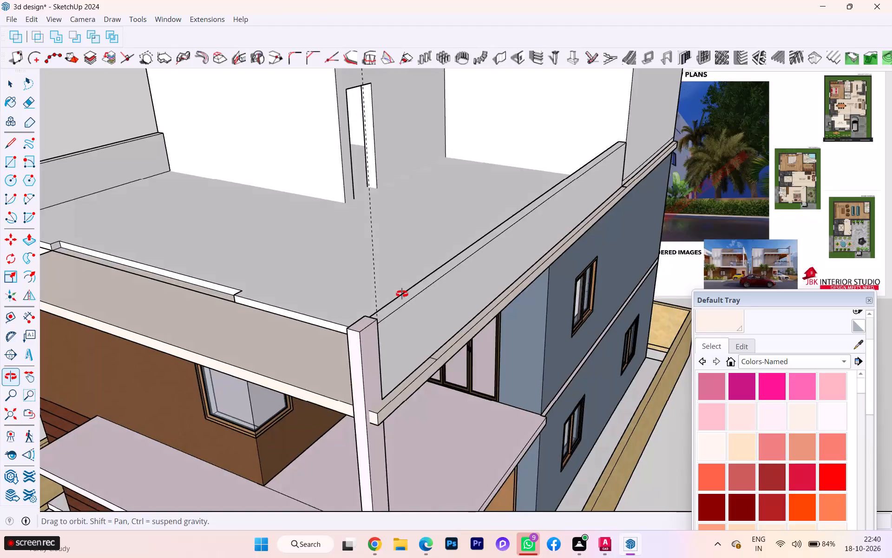
middle_drag(402, 294, 116, 294)
scroll(347, 266, down, 1)
middle_drag(341, 263, 96, 279)
middle_drag(321, 285, 125, 282)
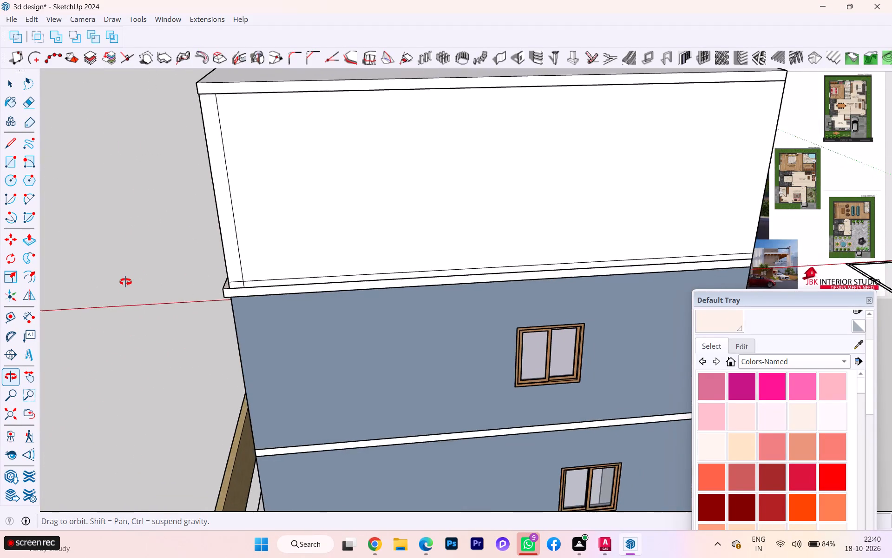
middle_drag(125, 282, 215, 277)
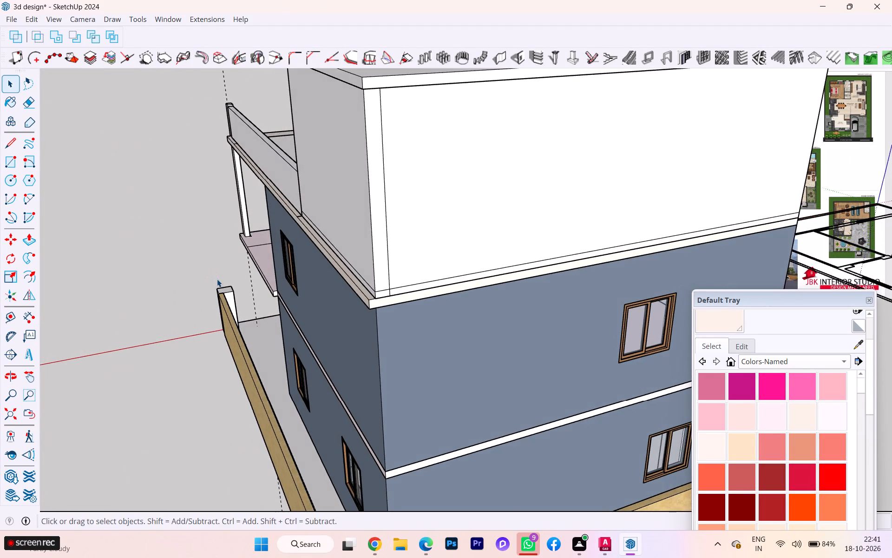
scroll(217, 279, down, 2)
middle_drag(293, 284, 547, 274)
middle_drag(280, 292, 557, 275)
middle_drag(282, 295, 446, 280)
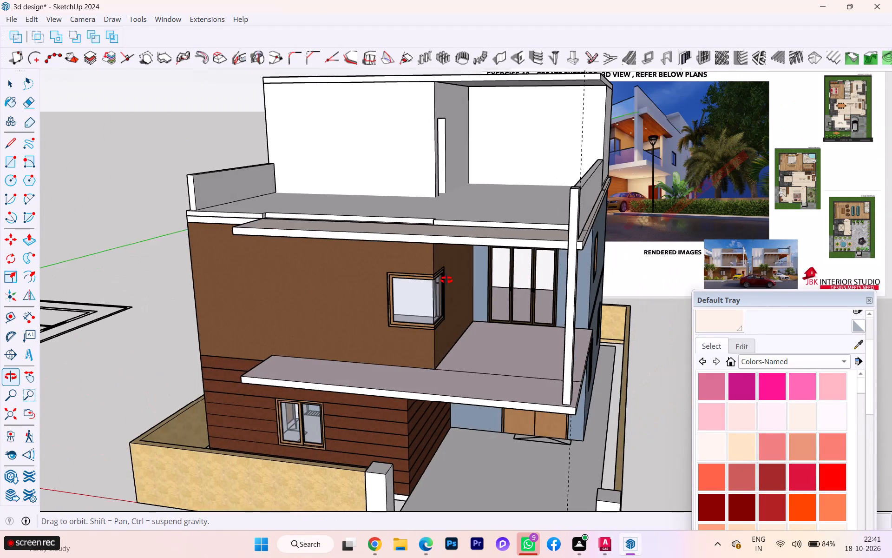
middle_drag(446, 280, 449, 298)
scroll(449, 298, up, 2)
scroll(449, 298, down, 1)
scroll(449, 298, up, 1)
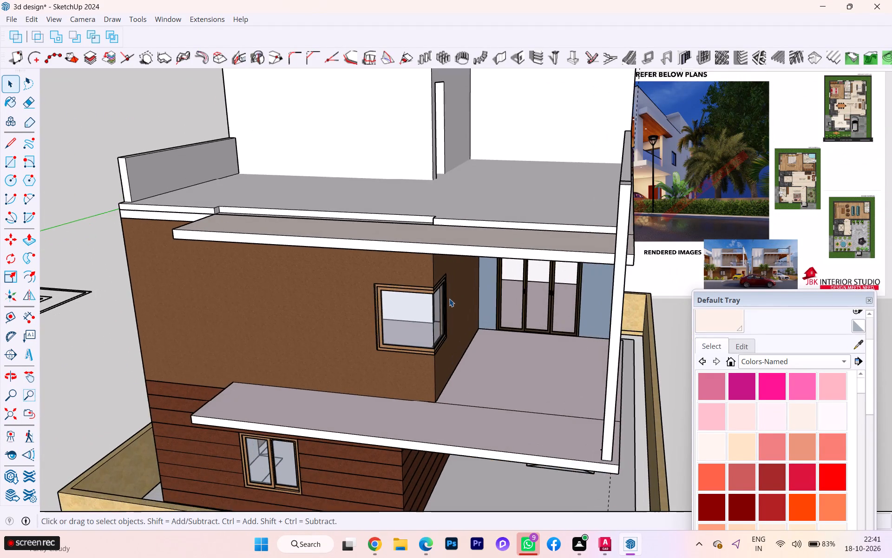
scroll(447, 300, down, 2)
scroll(428, 299, up, 5)
middle_drag(424, 306, 105, 325)
scroll(136, 324, down, 1)
scroll(367, 302, up, 3)
scroll(332, 303, down, 2)
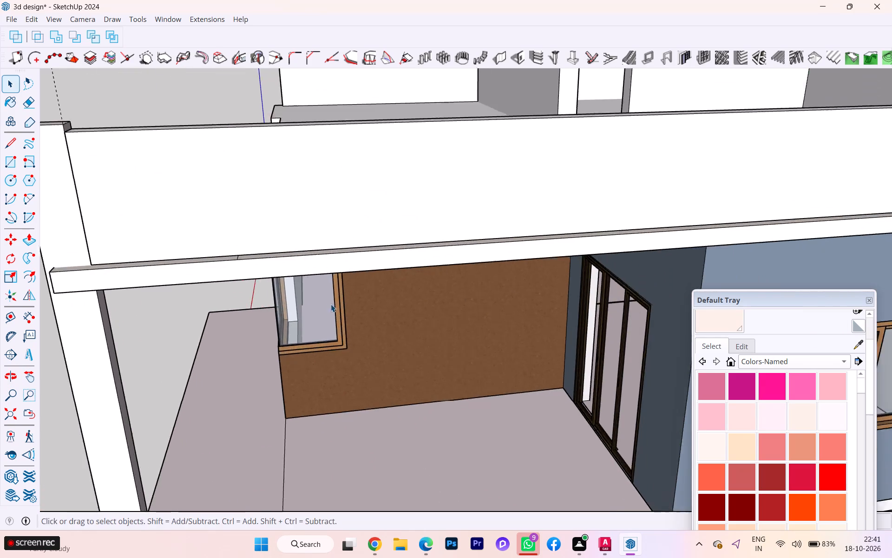
scroll(331, 304, down, 1)
middle_drag(330, 308, 516, 317)
scroll(420, 298, down, 1)
scroll(420, 298, up, 1)
scroll(420, 298, down, 8)
scroll(352, 307, down, 1)
middle_drag(350, 307, 414, 293)
scroll(394, 302, down, 3)
scroll(391, 303, up, 2)
scroll(391, 303, down, 3)
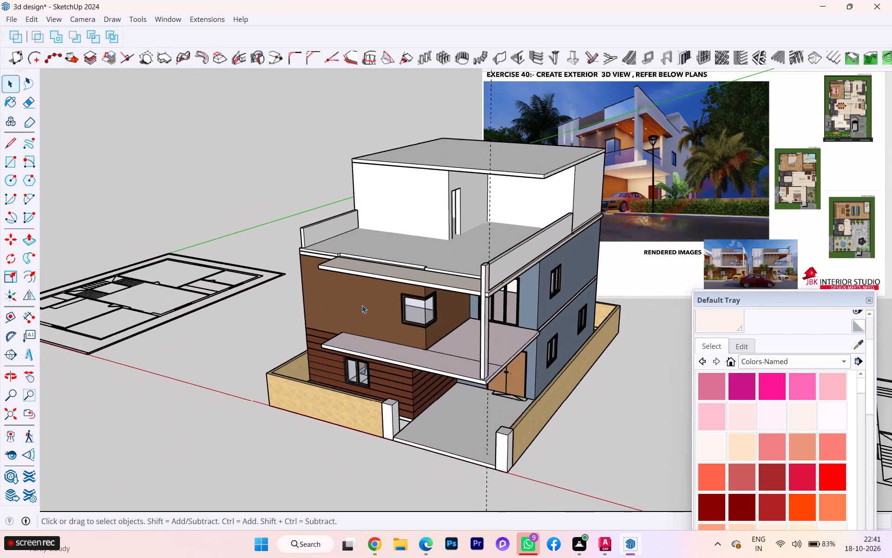
scroll(362, 305, down, 1)
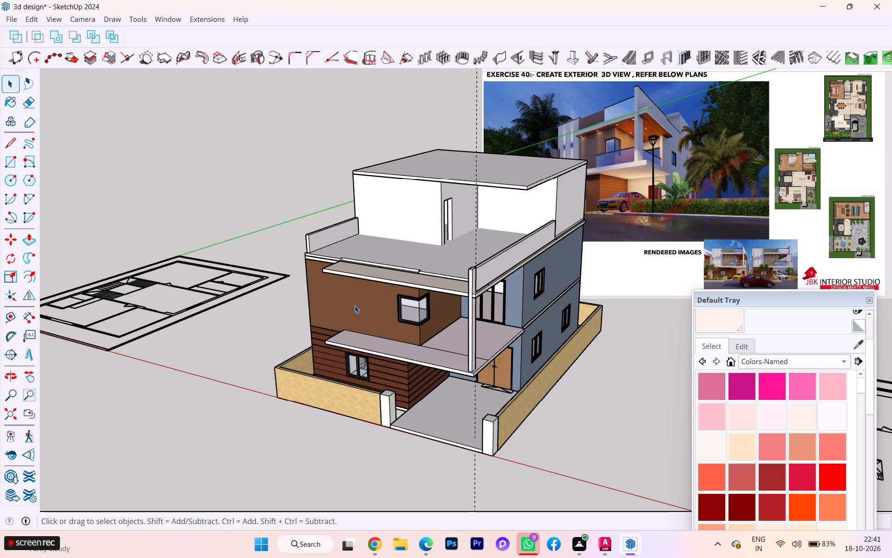
middle_drag(356, 306, 529, 337)
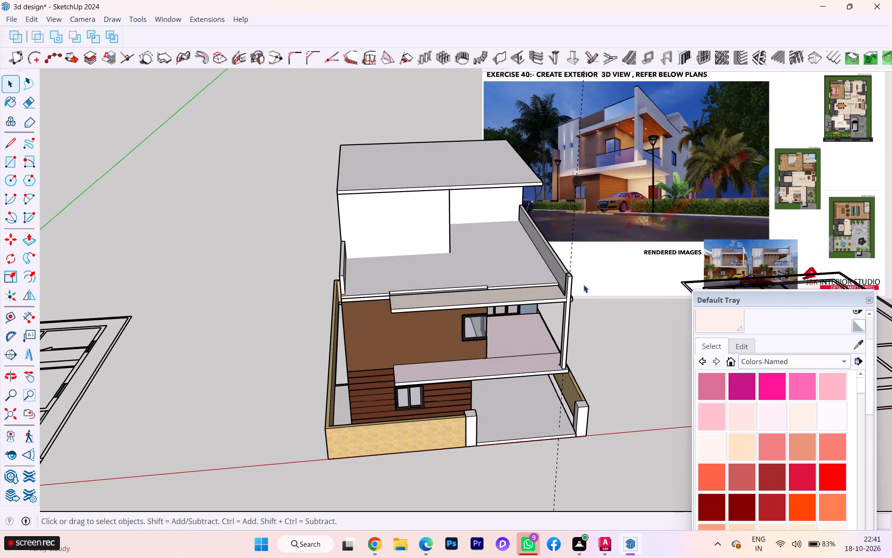
scroll(586, 281, up, 1)
scroll(586, 281, down, 1)
scroll(585, 280, up, 2)
scroll(574, 288, down, 1)
scroll(573, 288, up, 5)
scroll(551, 296, down, 1)
scroll(551, 296, up, 1)
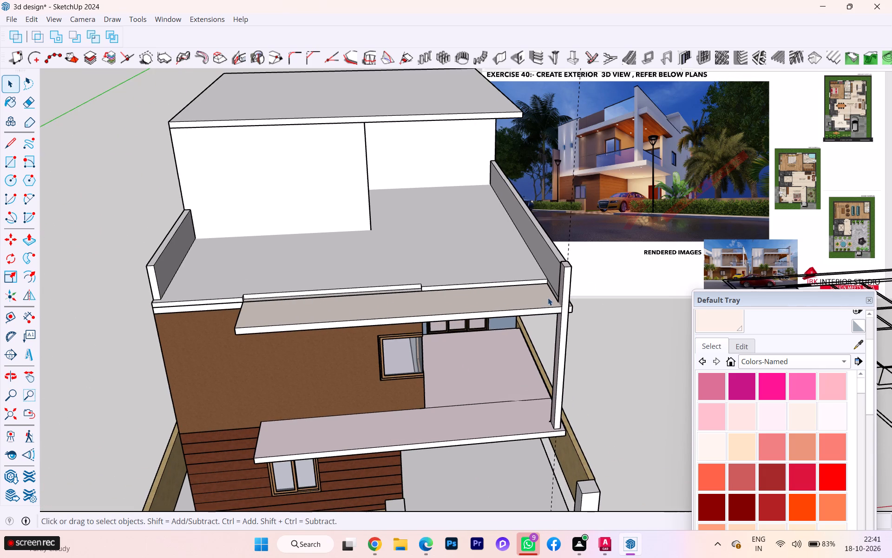
scroll(547, 298, up, 1)
scroll(539, 301, down, 4)
scroll(393, 324, down, 5)
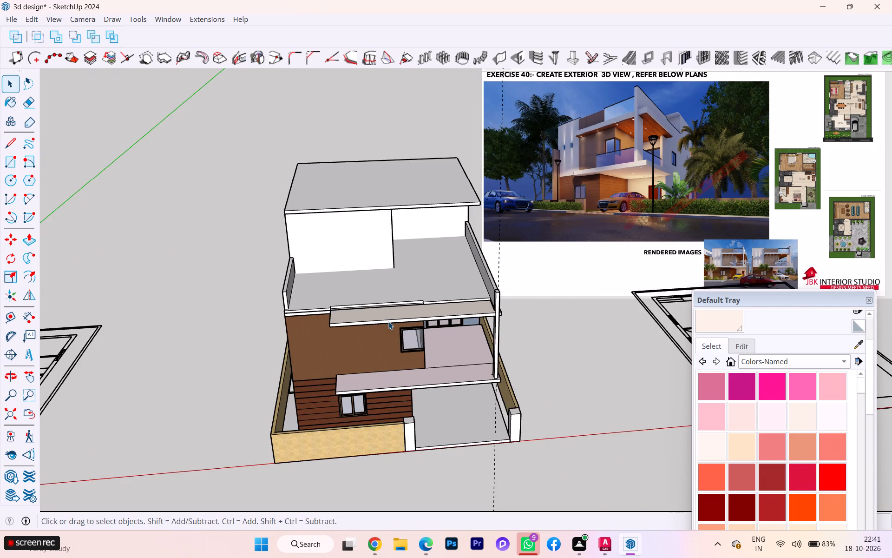
scroll(388, 321, up, 2)
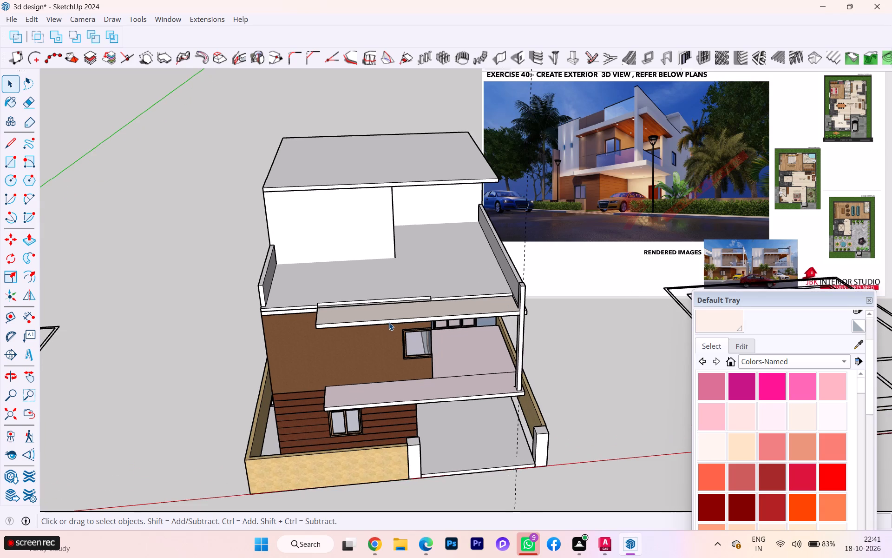
Pull the recessed section of the terrace floor's front edge outward until it is flush with the adjoining section beside the corner pillar.
scroll(391, 324, up, 2)
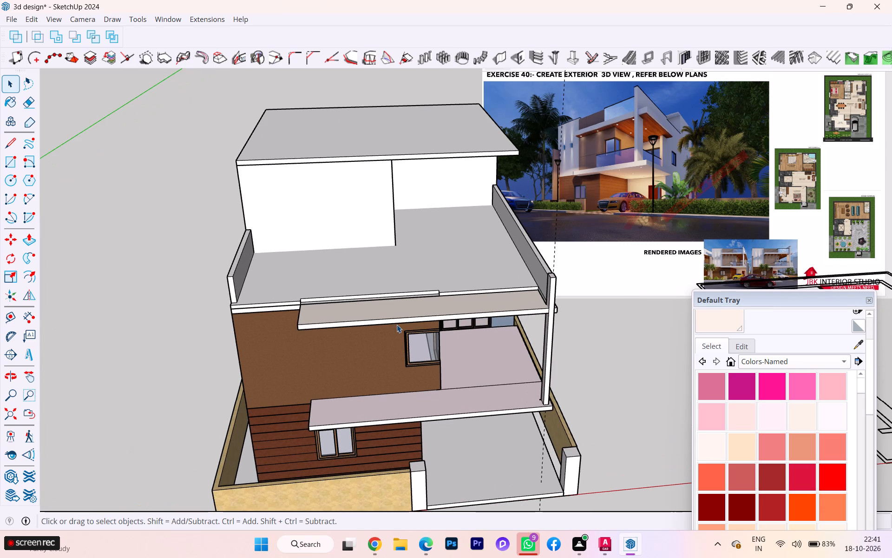
middle_drag(400, 325, 446, 330)
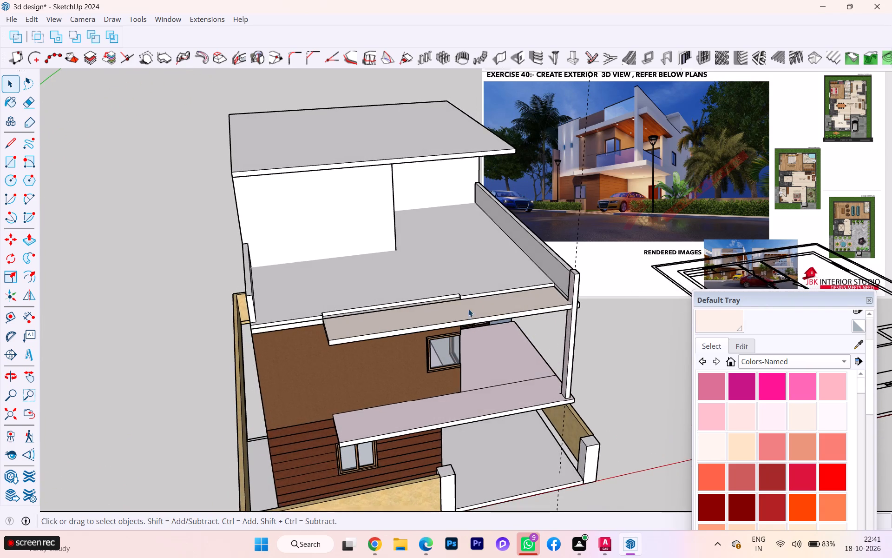
scroll(472, 304, up, 4)
scroll(482, 295, down, 1)
scroll(482, 295, up, 1)
click(418, 301)
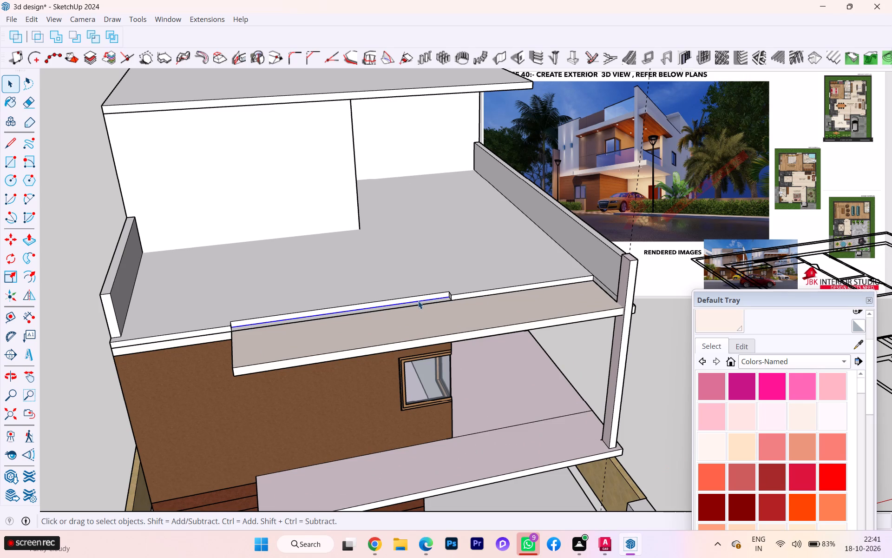
click(422, 298)
click(423, 298)
double_click(423, 298)
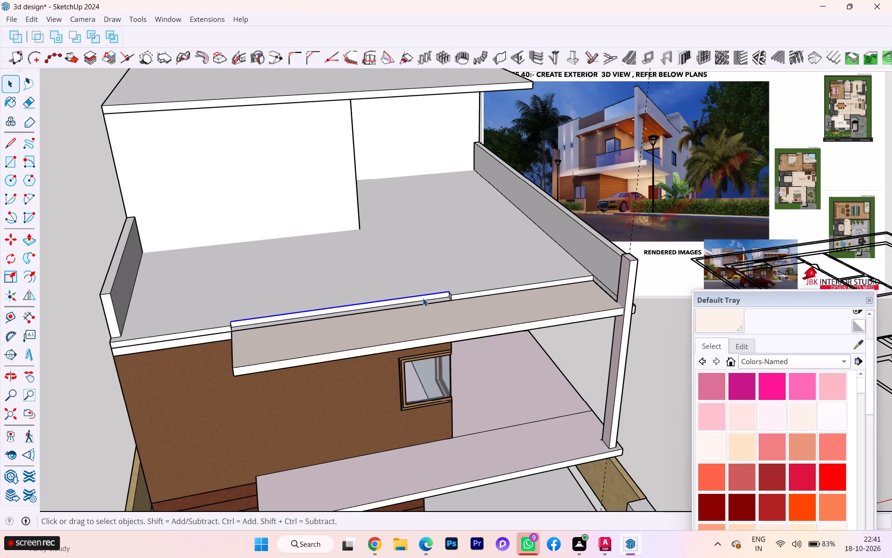
scroll(423, 300, up, 1)
scroll(423, 300, down, 1)
scroll(424, 300, up, 7)
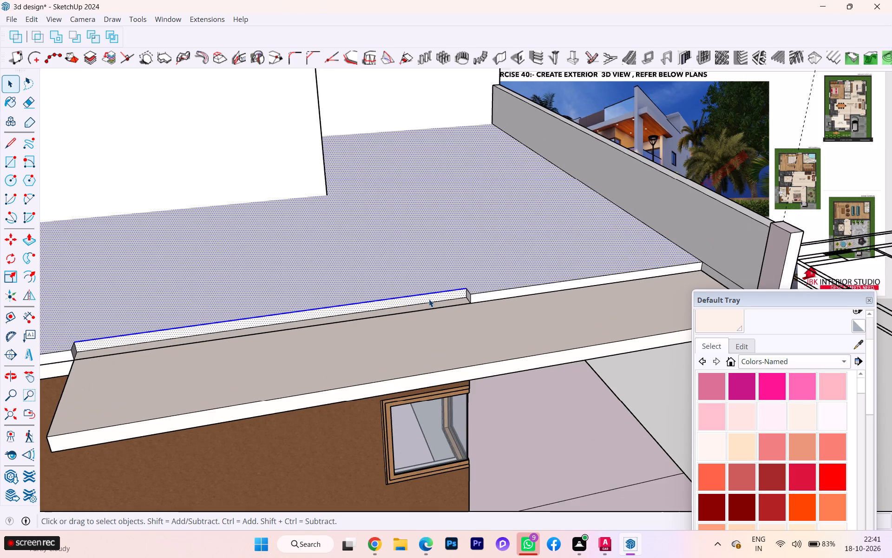
key(bracketleft)
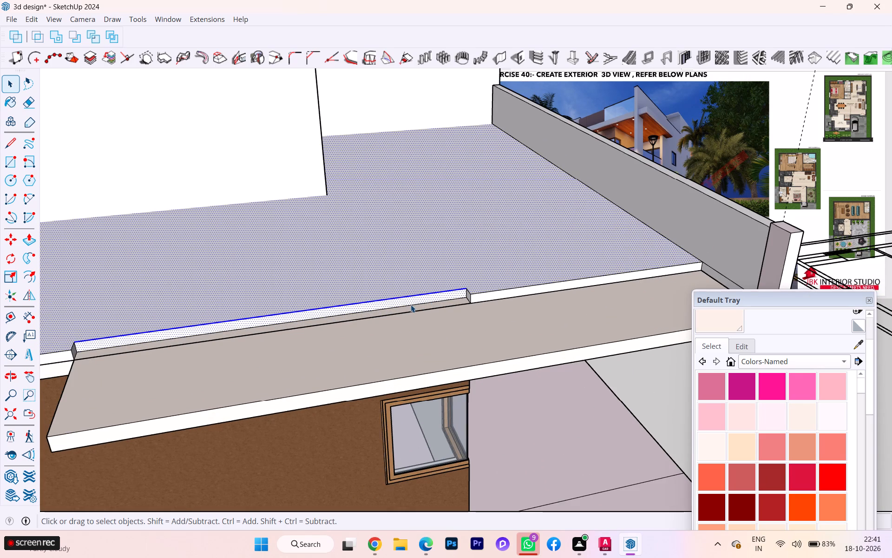
key(p)
click(409, 299)
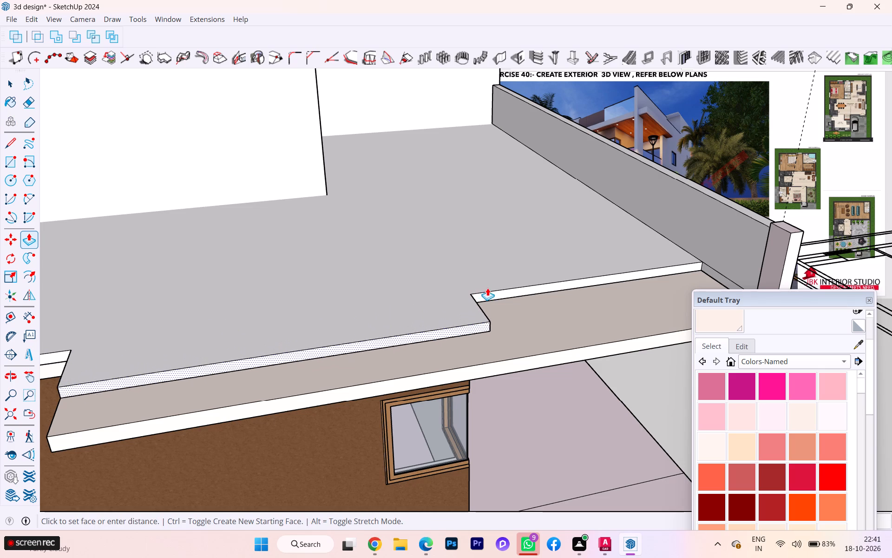
click(501, 291)
key(space)
Pull the terrace floor's front edge section beside the corner pillar outward over the projecting slab by about 3' 2 3/4".
scroll(425, 325, down, 1)
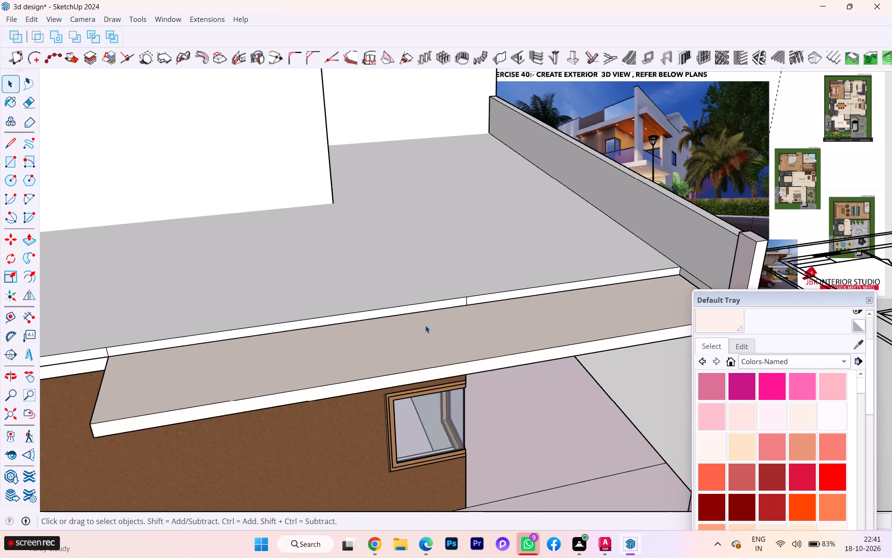
scroll(425, 325, down, 2)
scroll(423, 327, up, 2)
scroll(423, 327, down, 2)
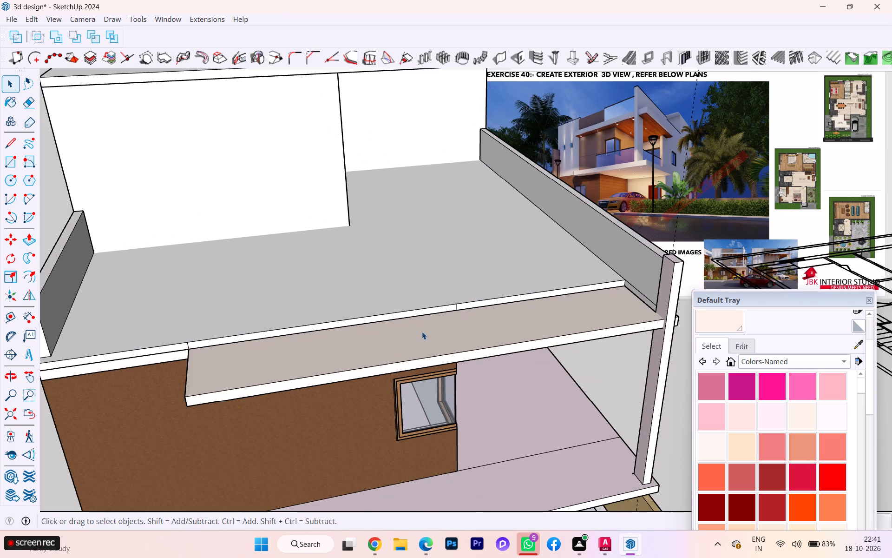
scroll(467, 322, up, 2)
click(489, 304)
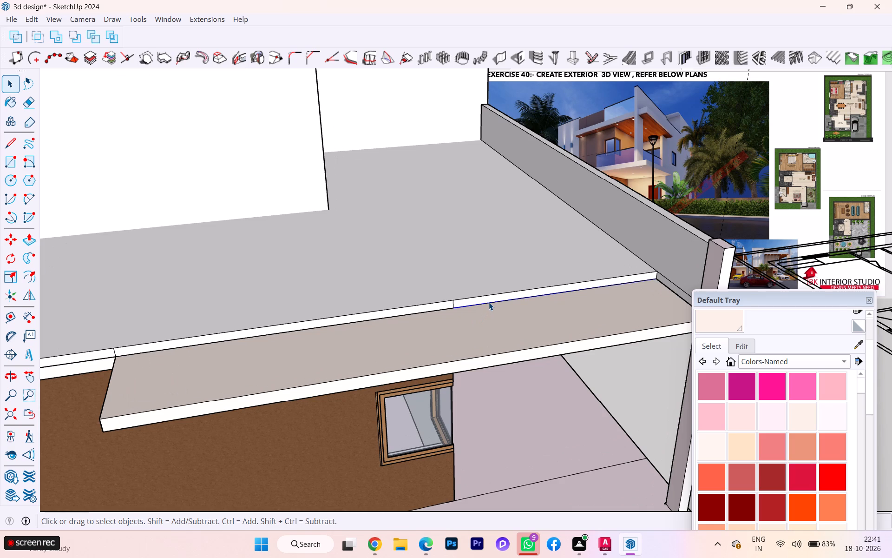
click(488, 299)
key(p)
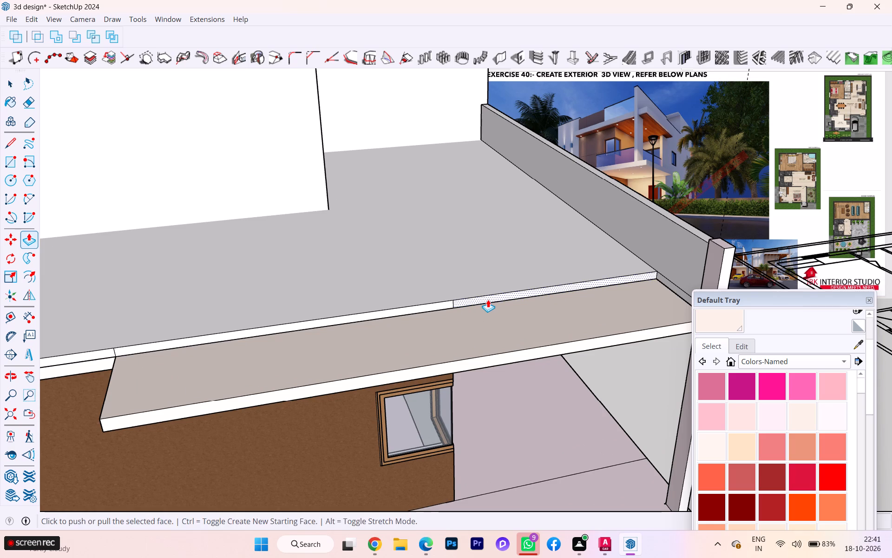
click(488, 299)
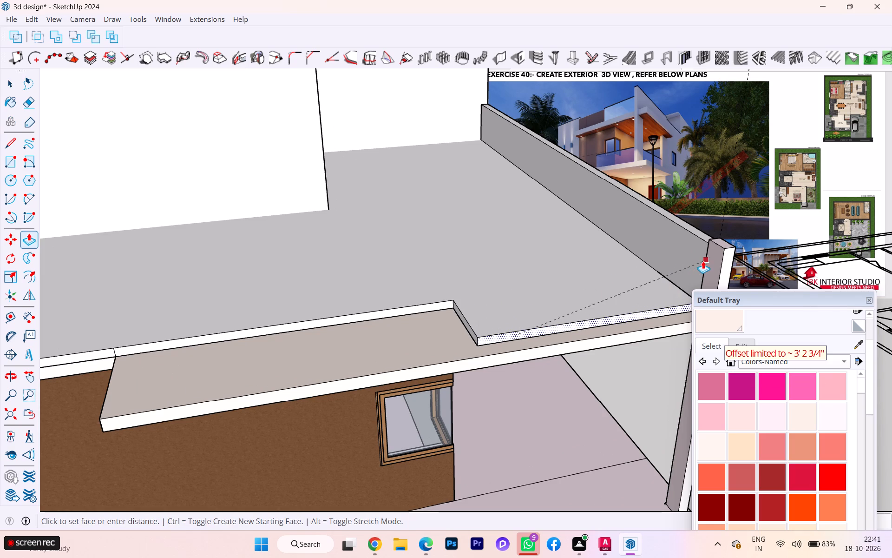
click(703, 261)
Pull the other section of the terrace floor's front edge outward until it is flush with the section beside the corner pillar.
scroll(367, 314, up, 4)
scroll(367, 315, down, 2)
scroll(367, 315, up, 1)
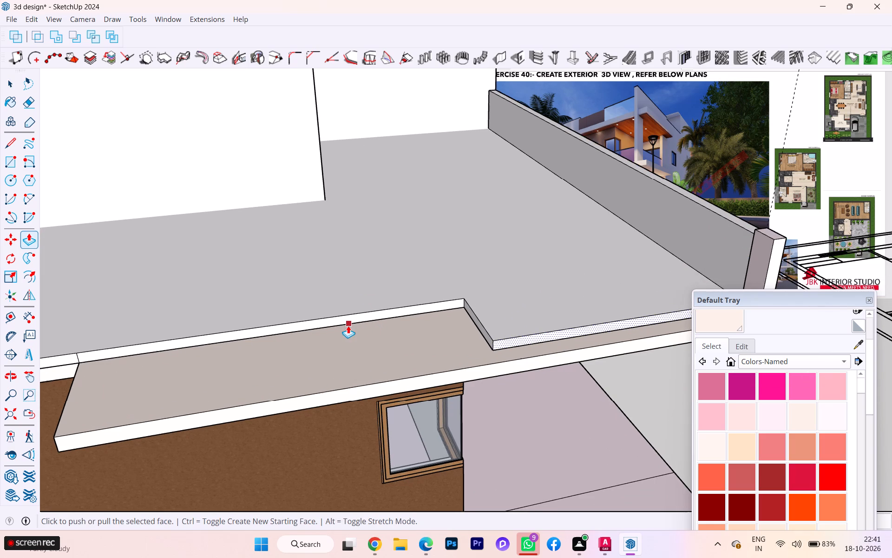
click(345, 318)
key(space)
click(360, 319)
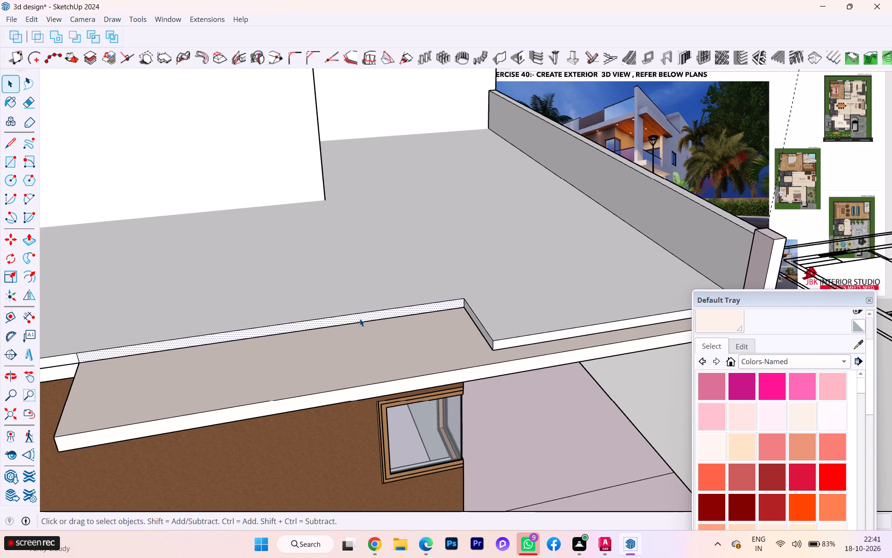
key(p)
click(360, 319)
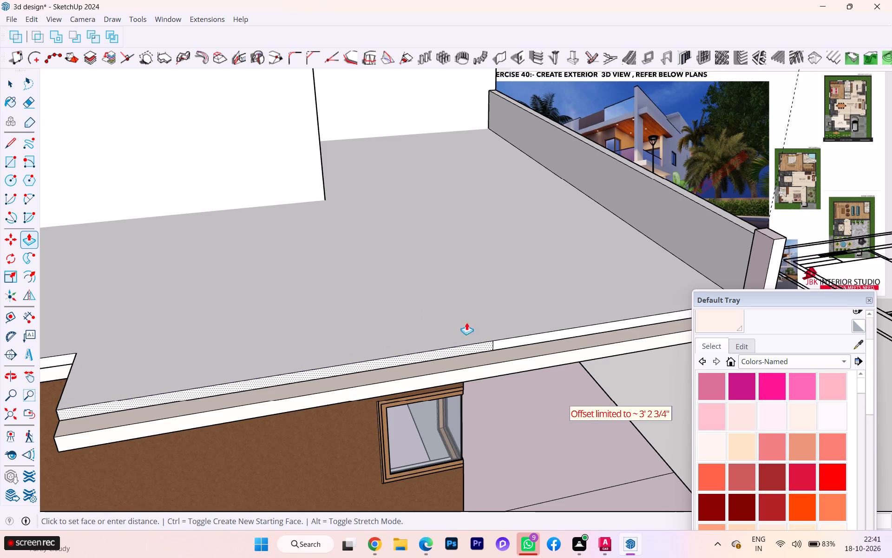
click(498, 339)
key(space)
Examine the extended terrace floor edge, the projecting slab and the brown front wall below from the front and side of the house.
scroll(339, 318, up, 2)
scroll(341, 316, down, 1)
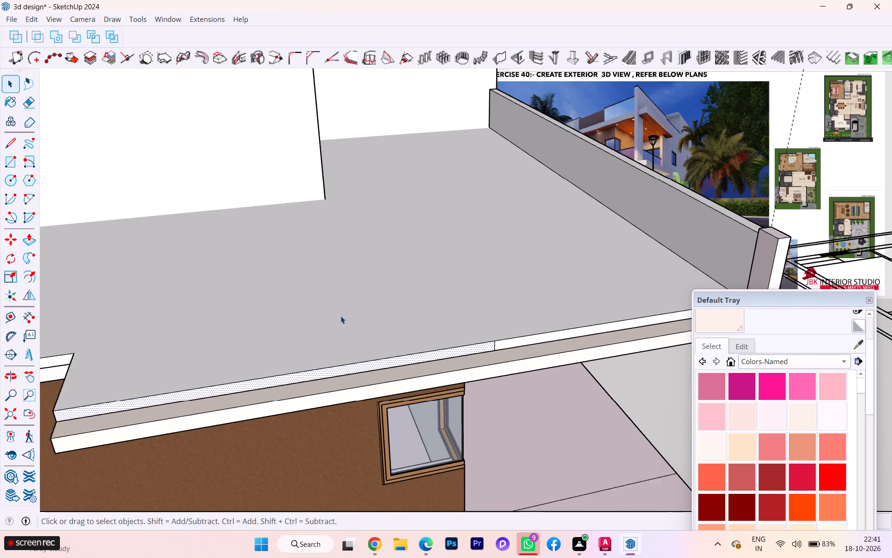
scroll(341, 316, down, 6)
middle_drag(374, 328, 156, 240)
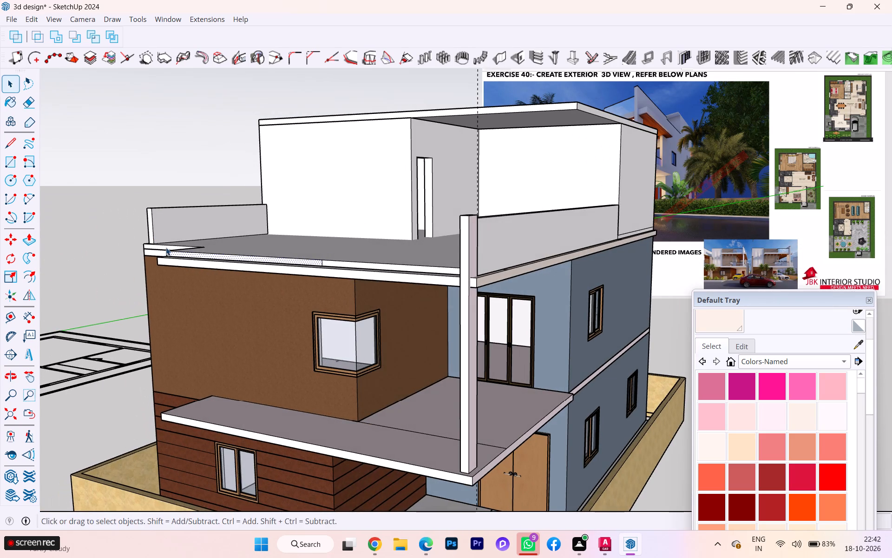
middle_drag(187, 266, 288, 285)
scroll(282, 294, down, 2)
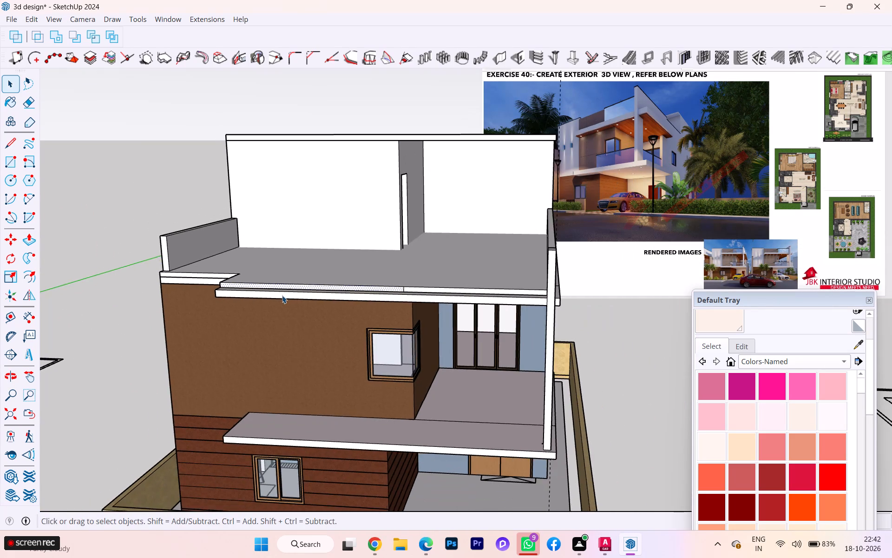
middle_drag(282, 295, 350, 290)
scroll(335, 292, up, 3)
scroll(283, 295, up, 4)
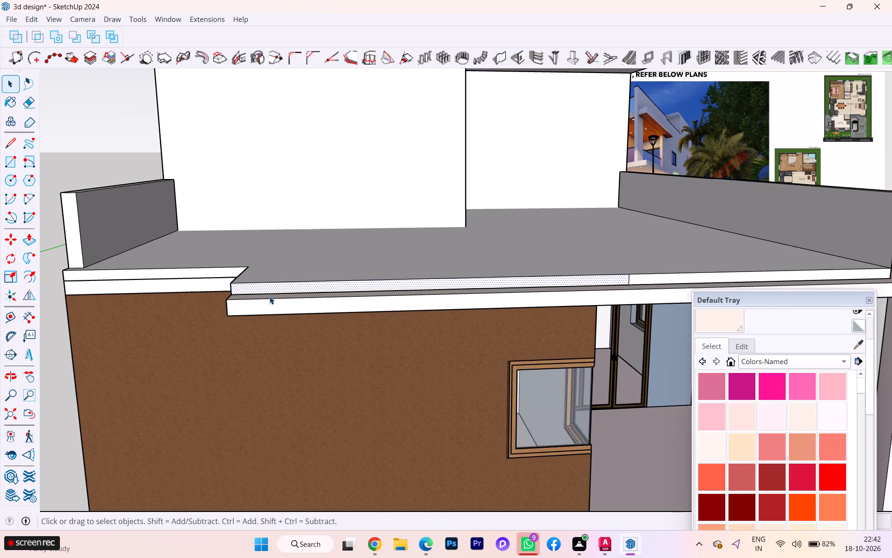
scroll(261, 299, down, 2)
middle_drag(261, 299, 500, 278)
scroll(357, 312, up, 3)
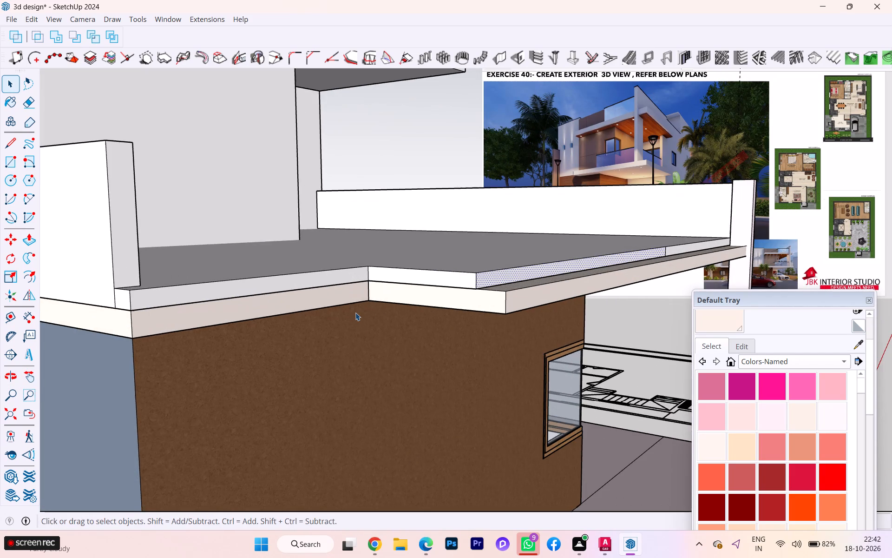
scroll(348, 312, down, 8)
scroll(300, 320, up, 2)
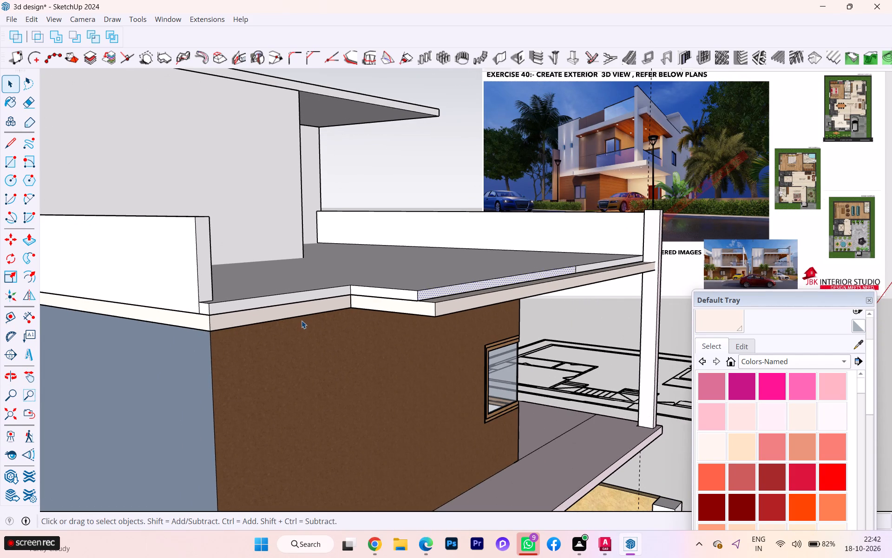
scroll(302, 319, down, 1)
scroll(302, 319, up, 3)
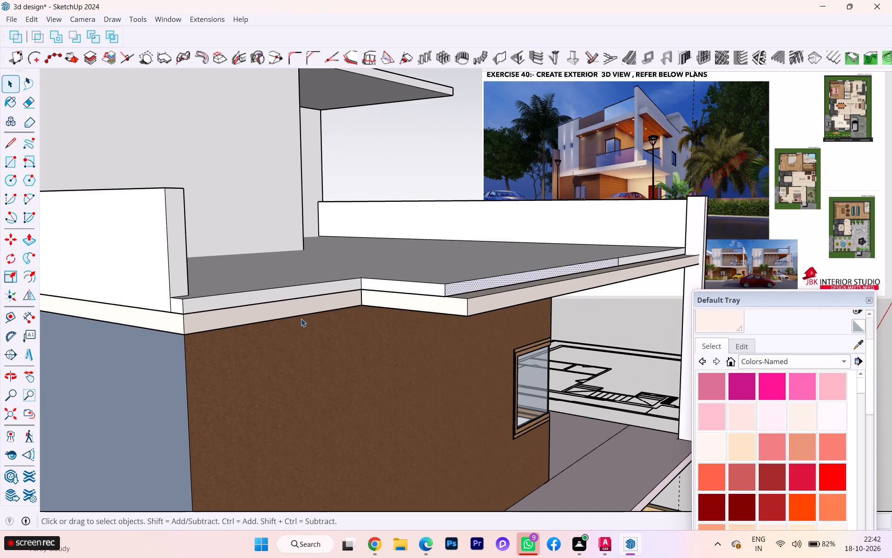
scroll(300, 317, down, 11)
scroll(294, 303, up, 2)
scroll(294, 303, down, 5)
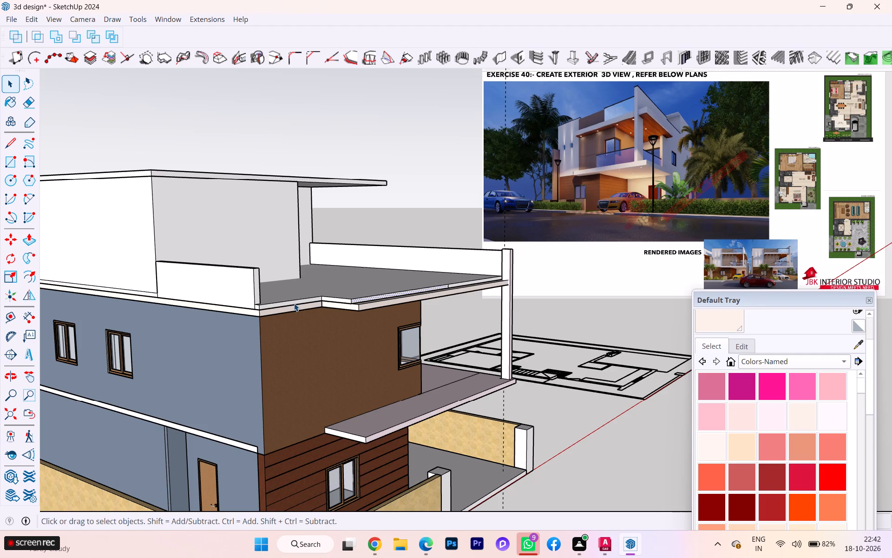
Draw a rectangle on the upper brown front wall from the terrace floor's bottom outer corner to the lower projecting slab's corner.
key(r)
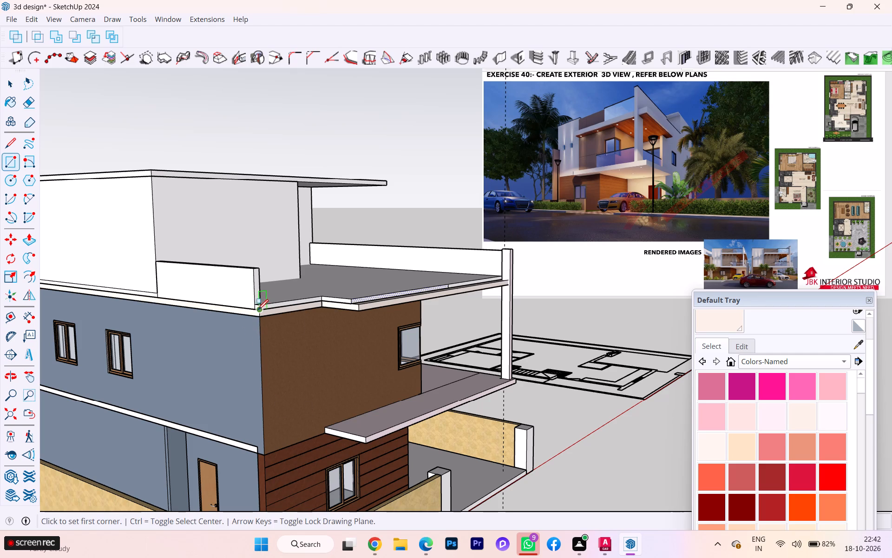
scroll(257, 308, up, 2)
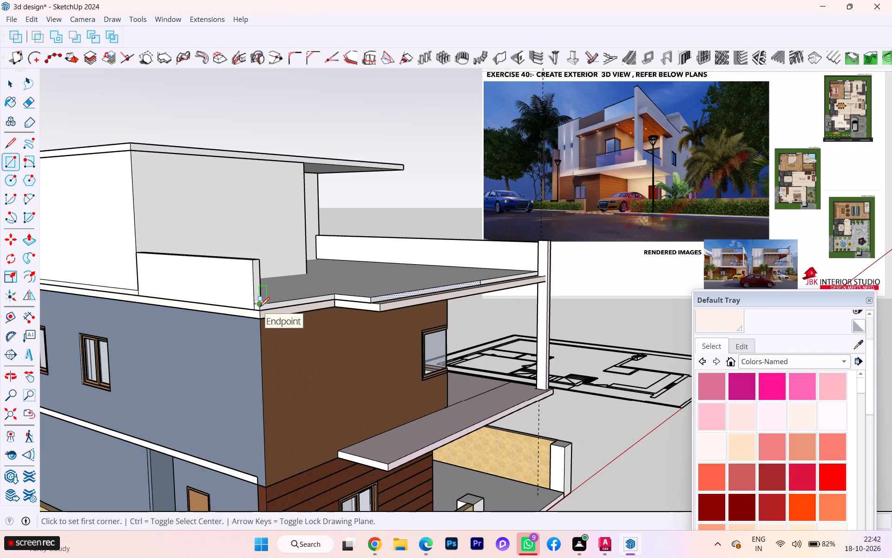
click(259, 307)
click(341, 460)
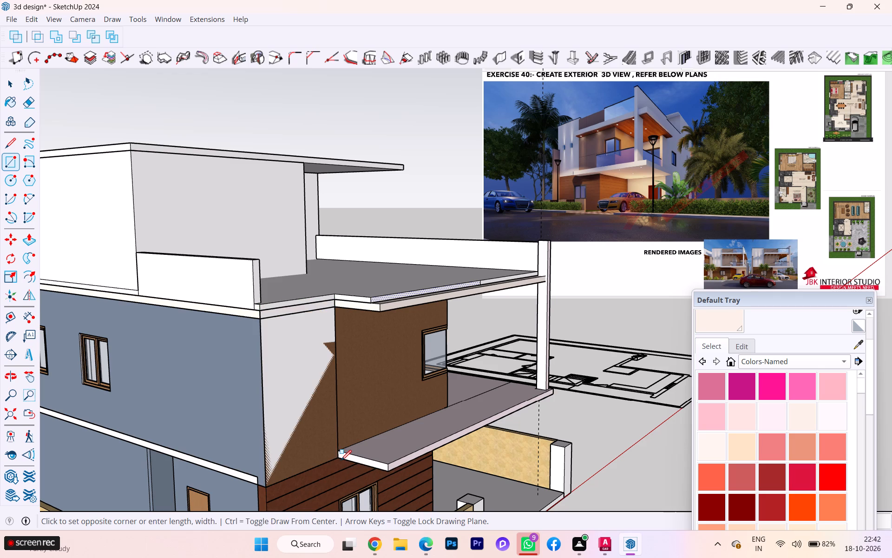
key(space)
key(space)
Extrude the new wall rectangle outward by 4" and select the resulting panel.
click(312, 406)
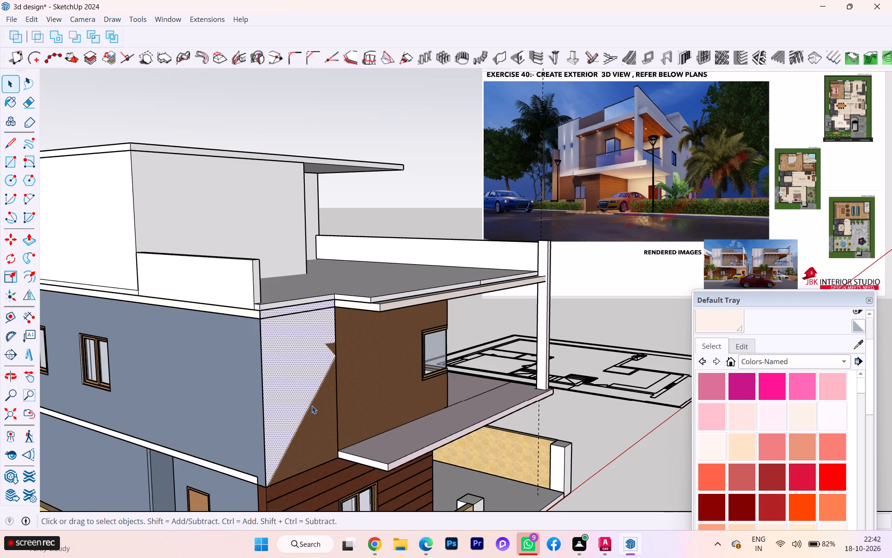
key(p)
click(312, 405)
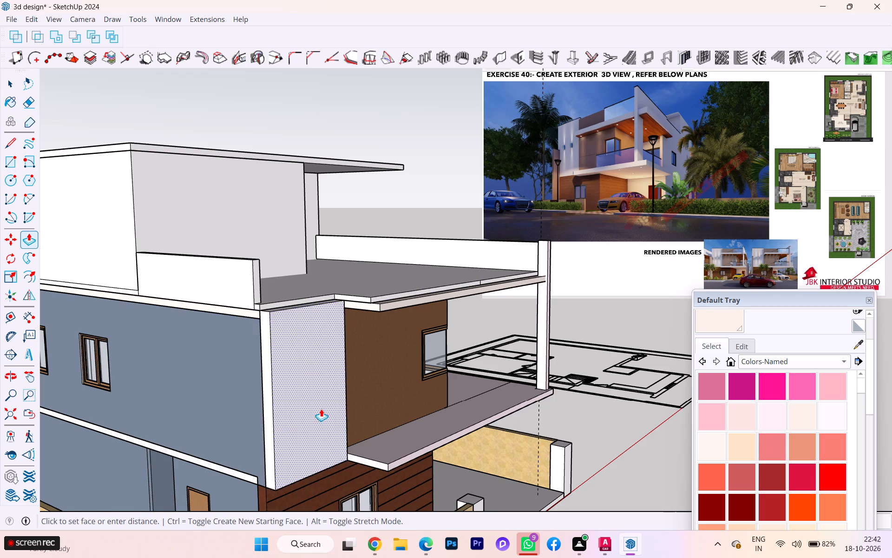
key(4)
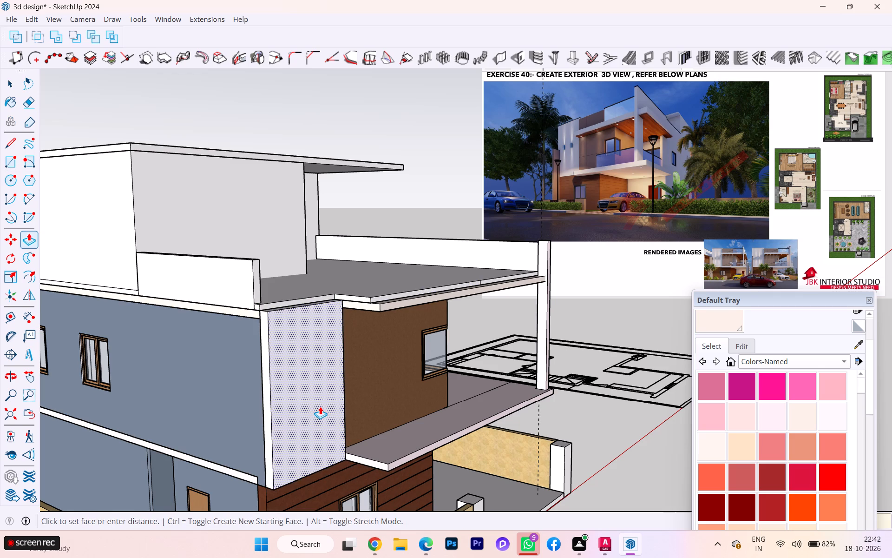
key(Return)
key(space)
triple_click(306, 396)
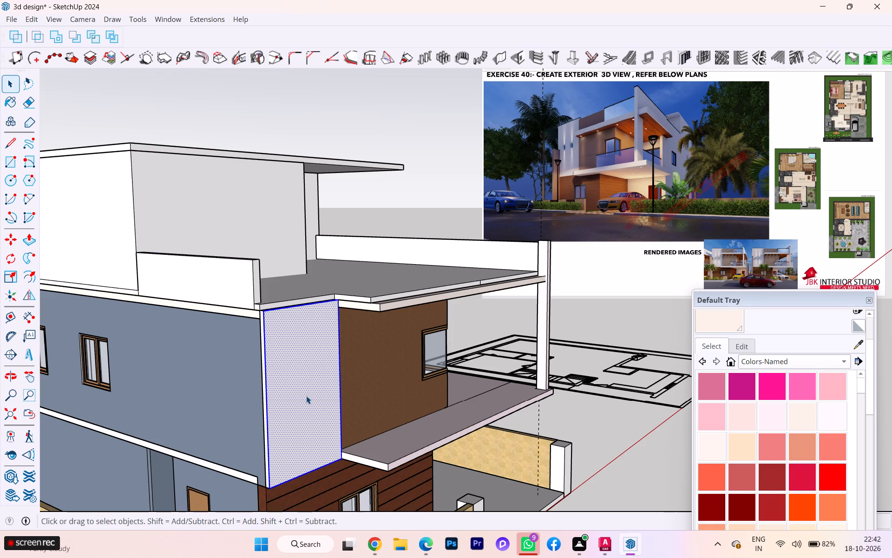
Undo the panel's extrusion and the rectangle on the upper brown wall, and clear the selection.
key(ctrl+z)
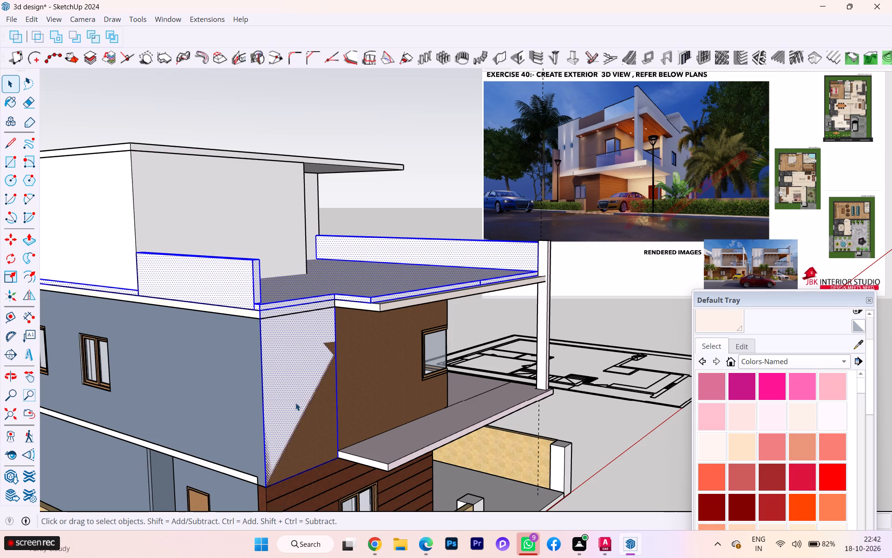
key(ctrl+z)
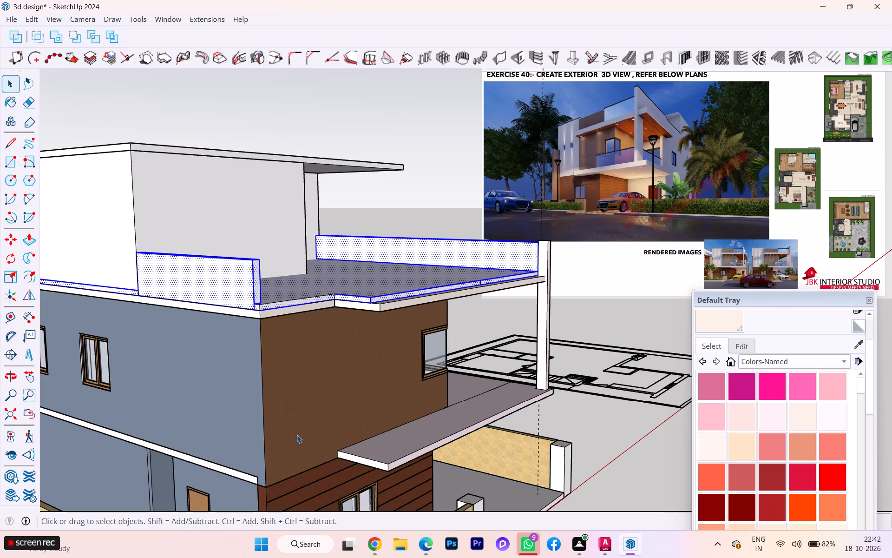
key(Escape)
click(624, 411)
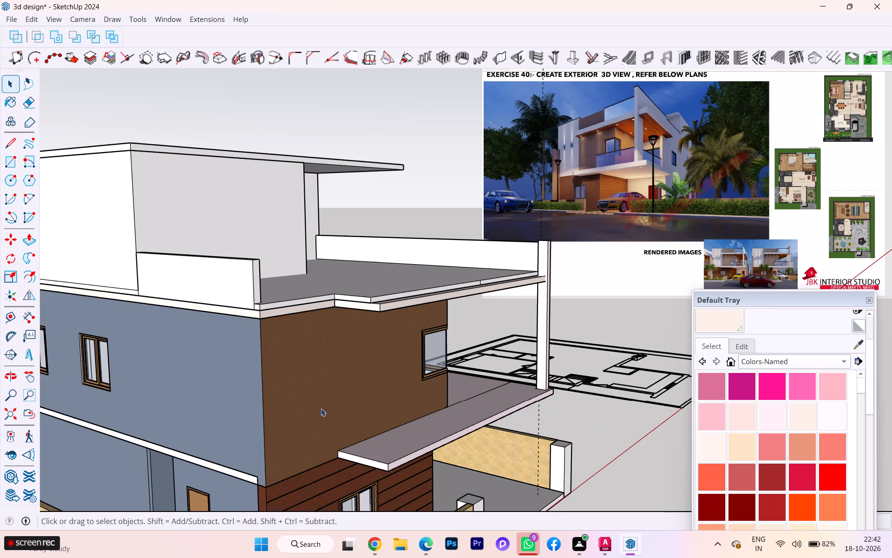
Redraw the rectangle on the upper brown wall from the wall's top outer corner beneath the slab edge to the lower projecting slab's corner.
key(r)
click(262, 322)
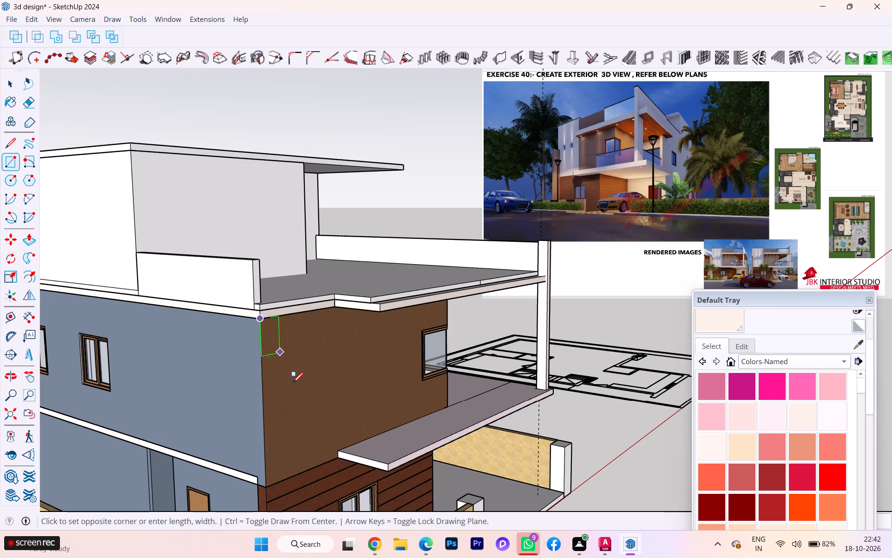
click(341, 458)
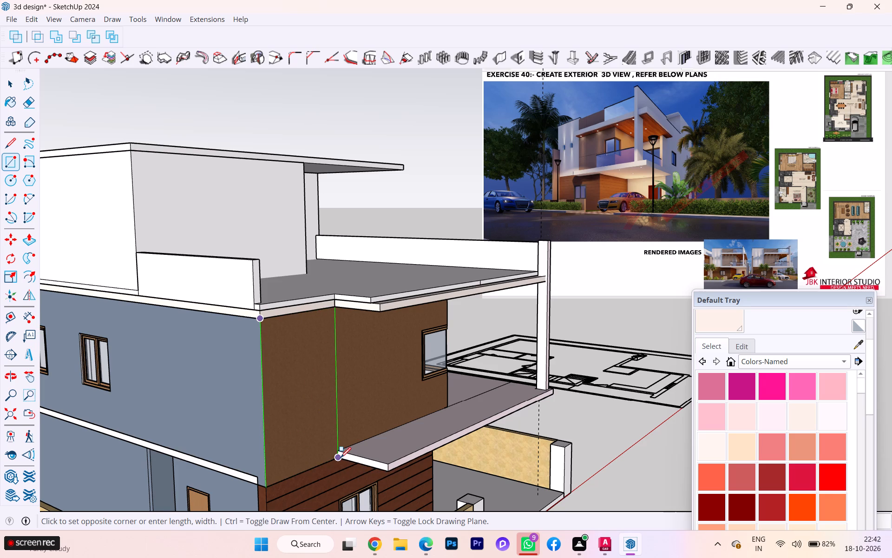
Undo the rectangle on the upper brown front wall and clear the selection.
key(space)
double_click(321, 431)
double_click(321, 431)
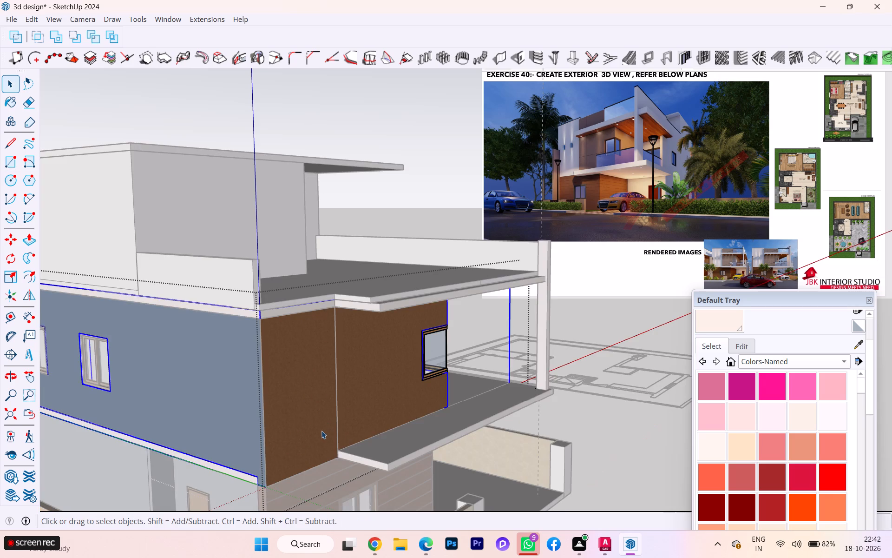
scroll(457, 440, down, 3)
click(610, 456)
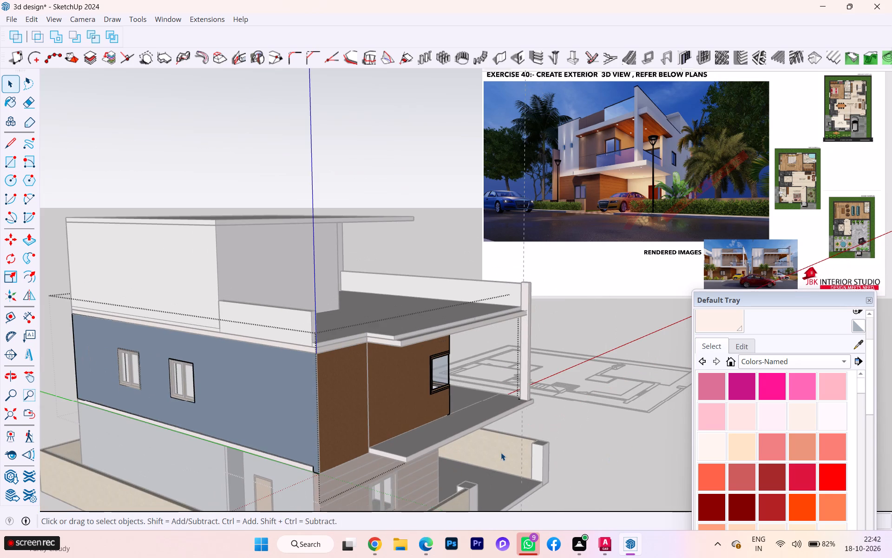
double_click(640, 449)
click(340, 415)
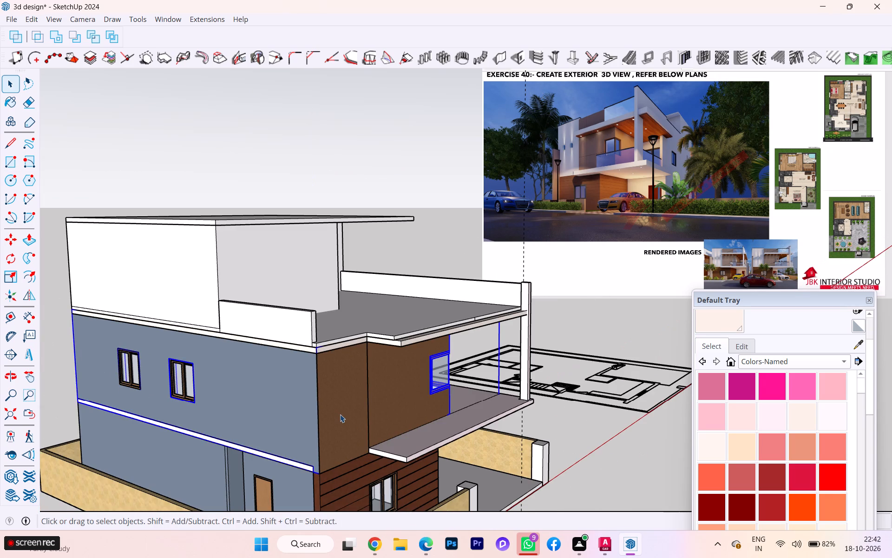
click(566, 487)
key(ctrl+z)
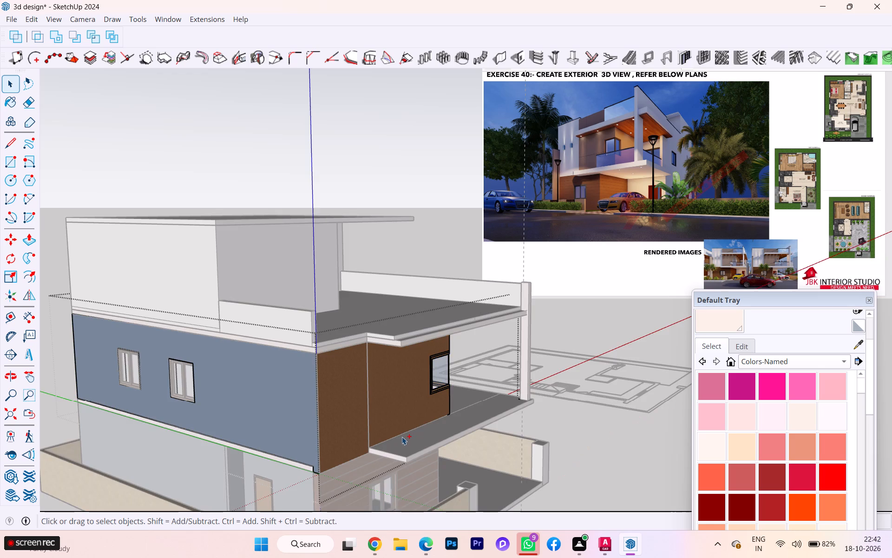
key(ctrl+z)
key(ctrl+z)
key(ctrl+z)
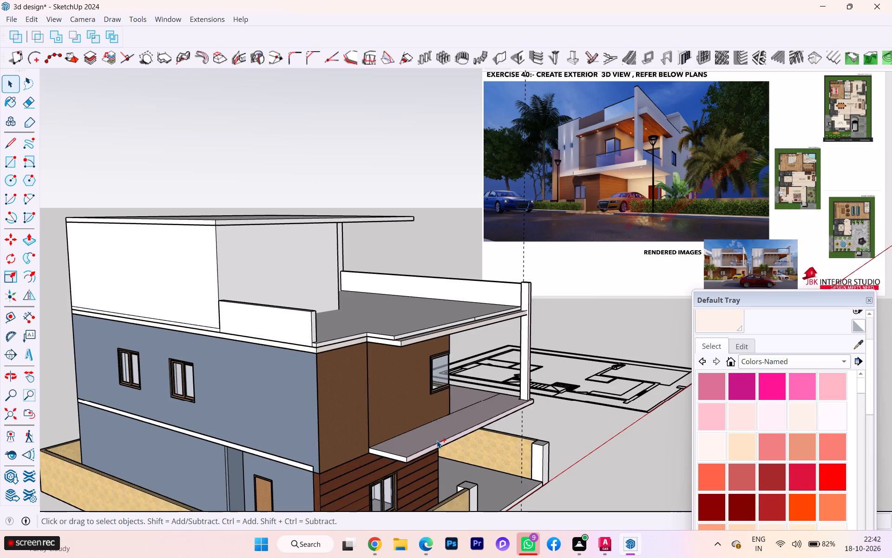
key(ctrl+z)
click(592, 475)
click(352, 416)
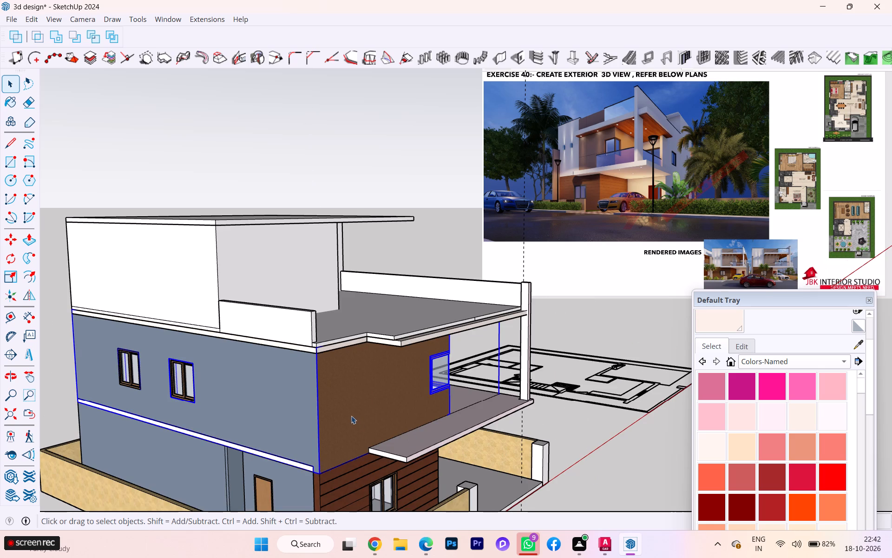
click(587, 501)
Open the upper-floor wall group for editing and select its brown front face.
middle_drag(446, 453, 306, 449)
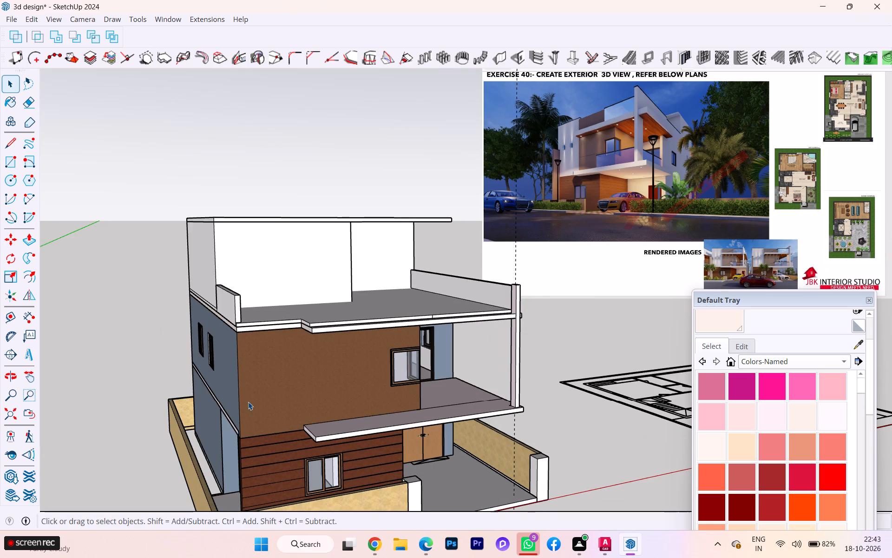
click(255, 387)
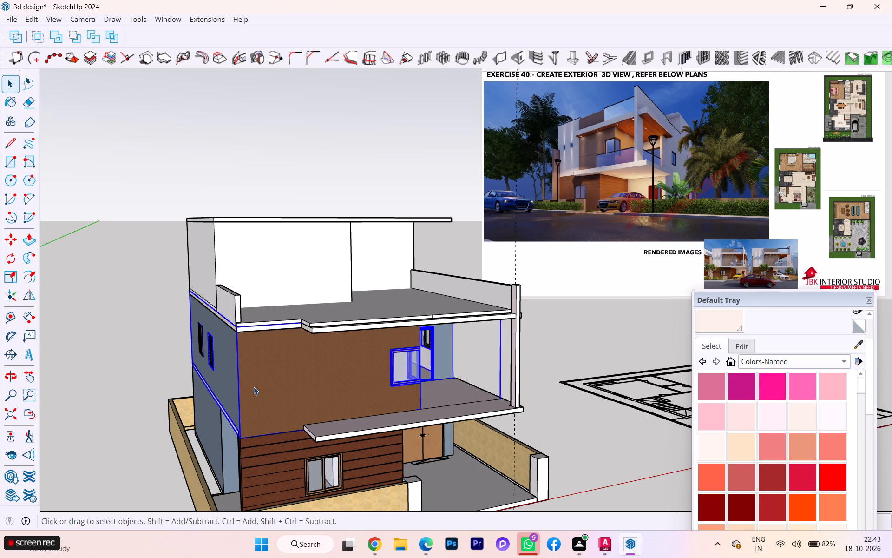
triple_click(253, 390)
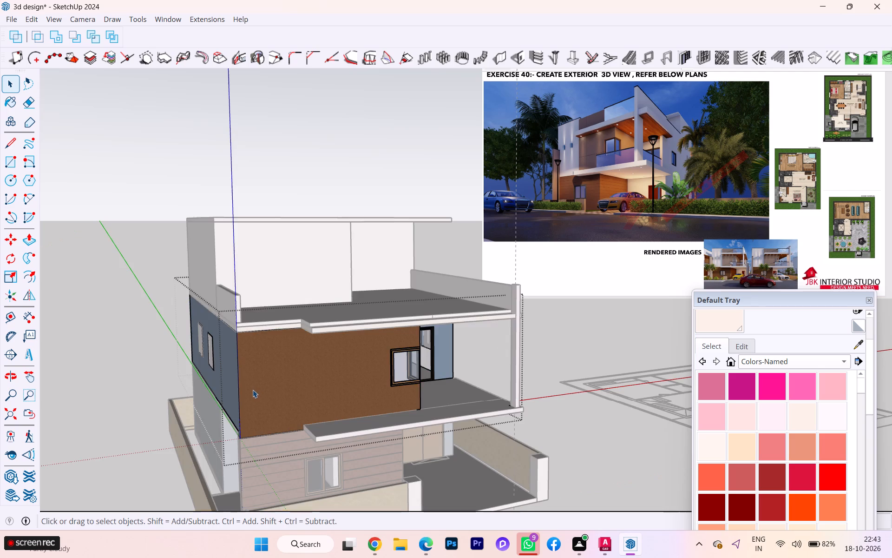
triple_click(251, 389)
click(249, 389)
click(248, 390)
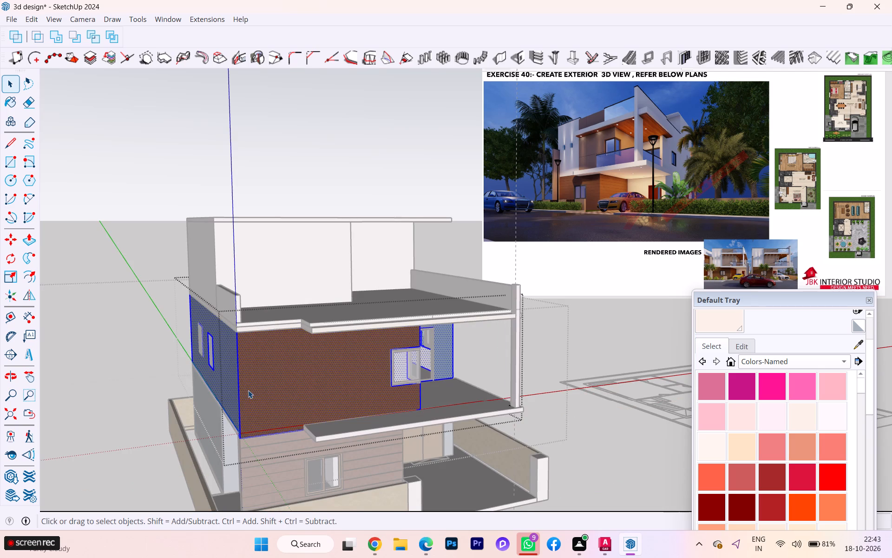
click(248, 391)
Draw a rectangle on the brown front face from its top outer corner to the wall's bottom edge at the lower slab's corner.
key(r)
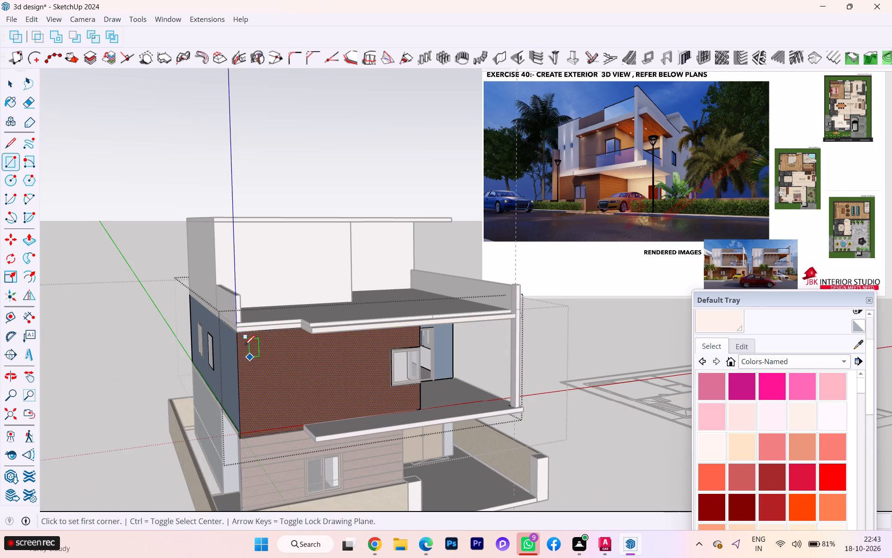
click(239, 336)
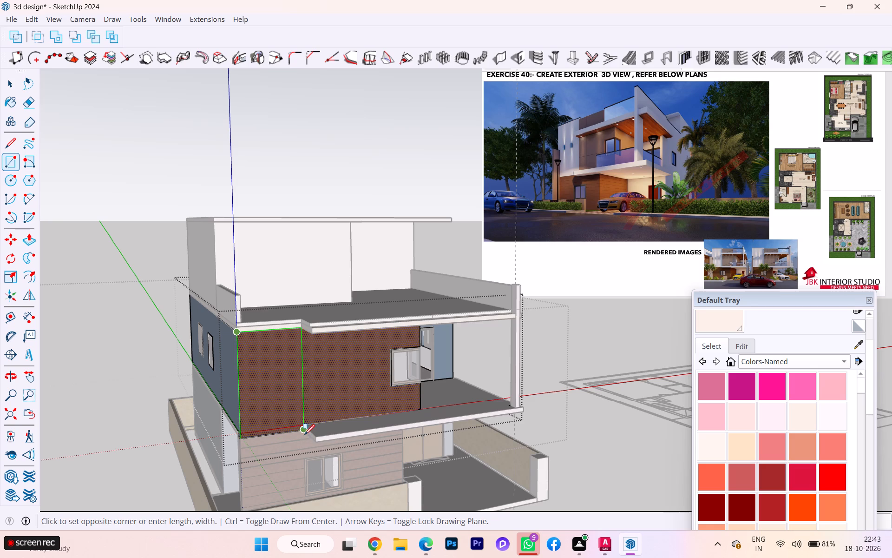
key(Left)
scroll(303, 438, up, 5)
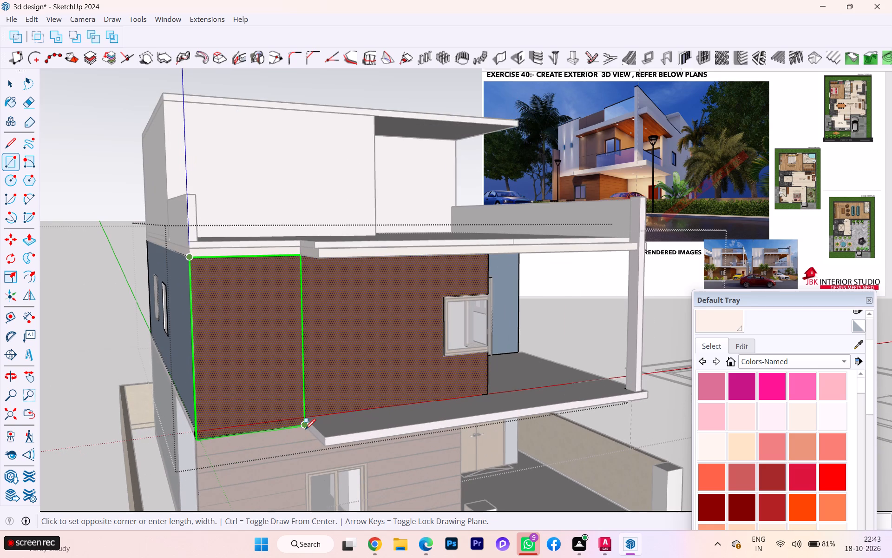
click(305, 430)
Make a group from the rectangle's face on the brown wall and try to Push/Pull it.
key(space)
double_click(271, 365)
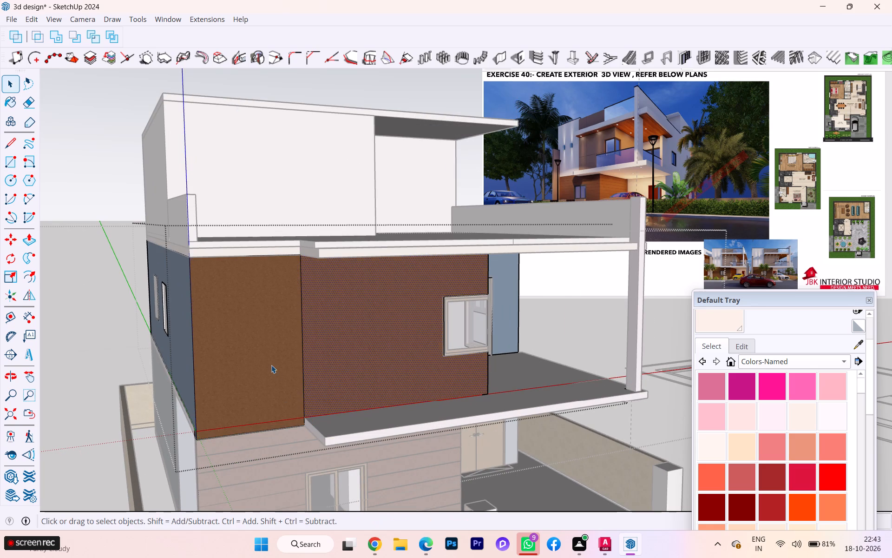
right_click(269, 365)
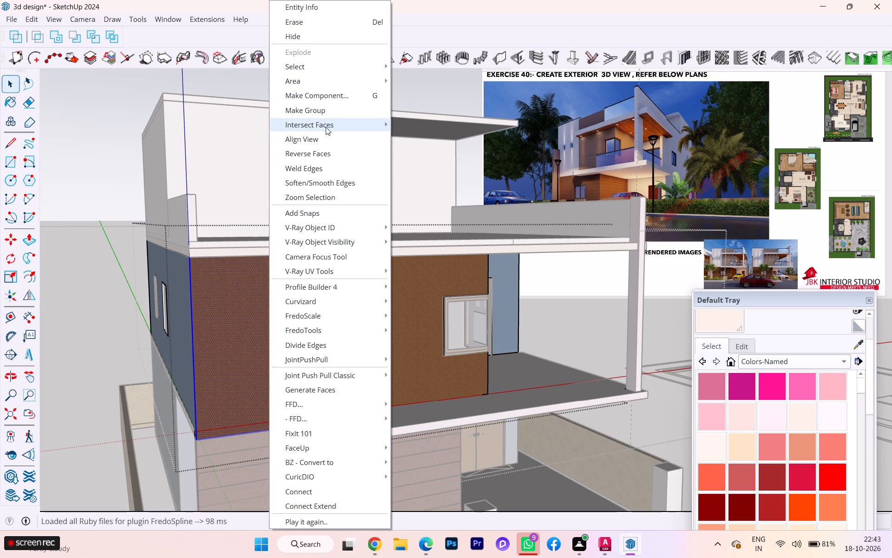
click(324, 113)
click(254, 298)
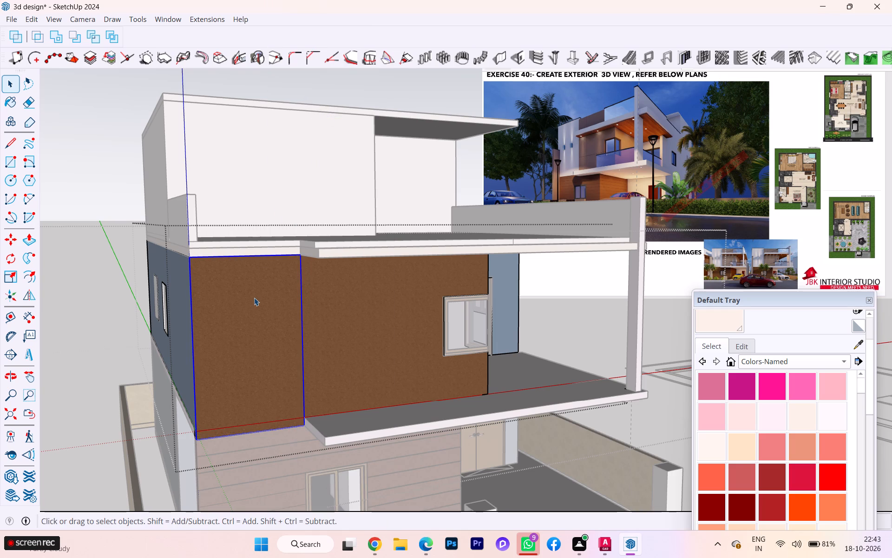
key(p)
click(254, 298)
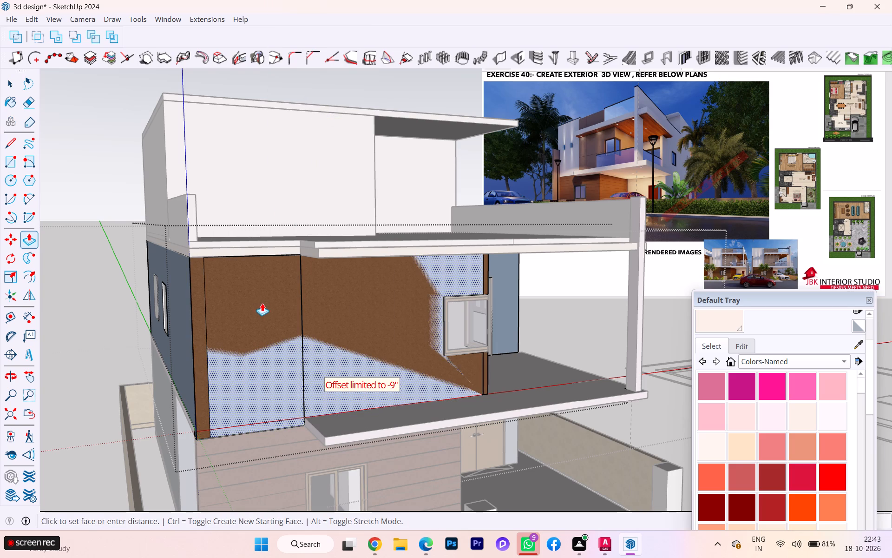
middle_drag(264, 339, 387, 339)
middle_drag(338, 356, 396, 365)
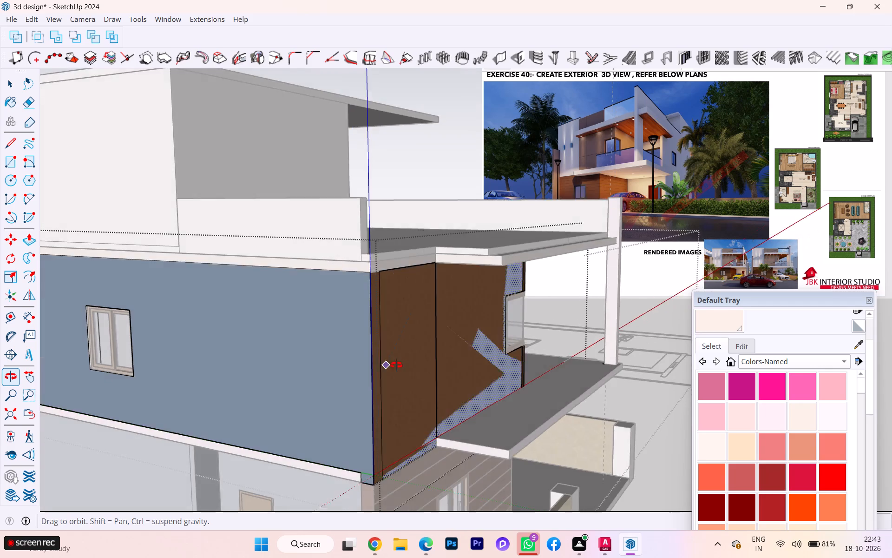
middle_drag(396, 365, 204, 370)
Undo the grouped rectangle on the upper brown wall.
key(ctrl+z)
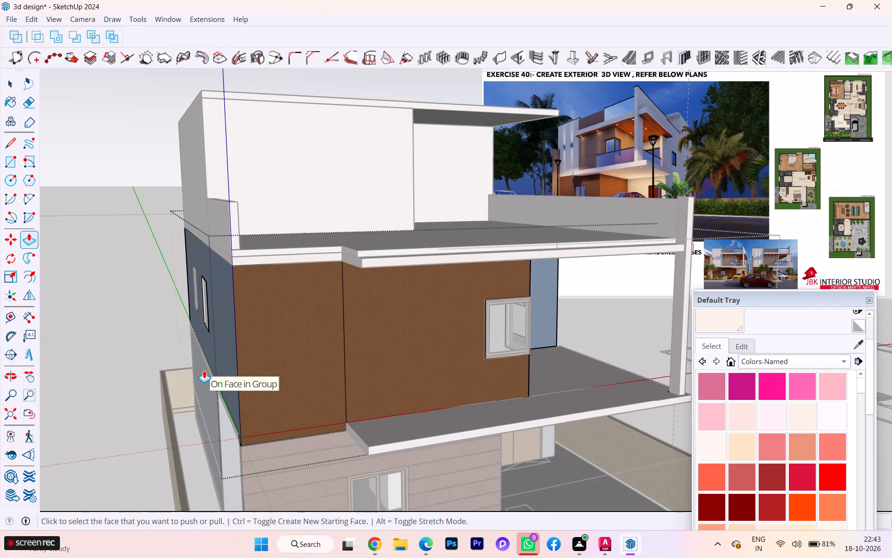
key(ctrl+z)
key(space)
Redraw the rectangle inside the wall group from the brown wall's top outer corner to its bottom edge at the lower slab's corner.
scroll(262, 386, down, 1)
middle_drag(262, 386, 174, 376)
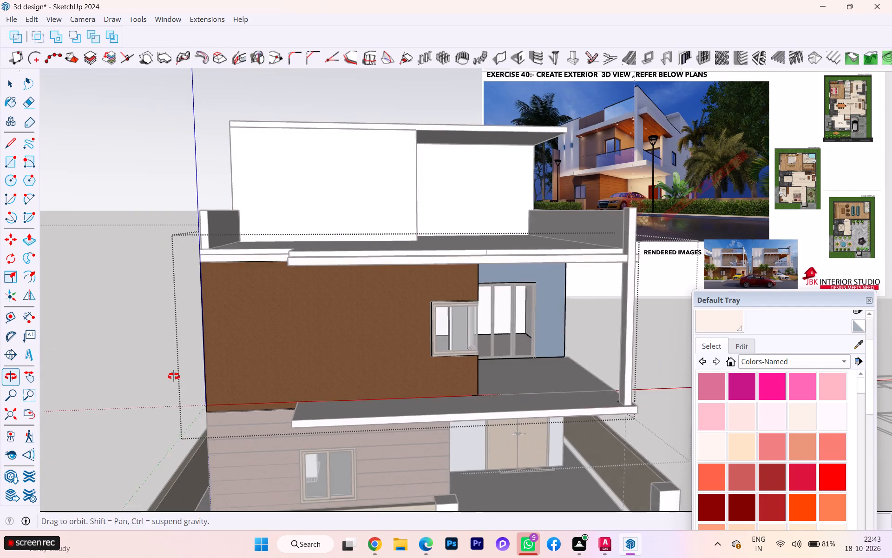
middle_drag(174, 376, 170, 376)
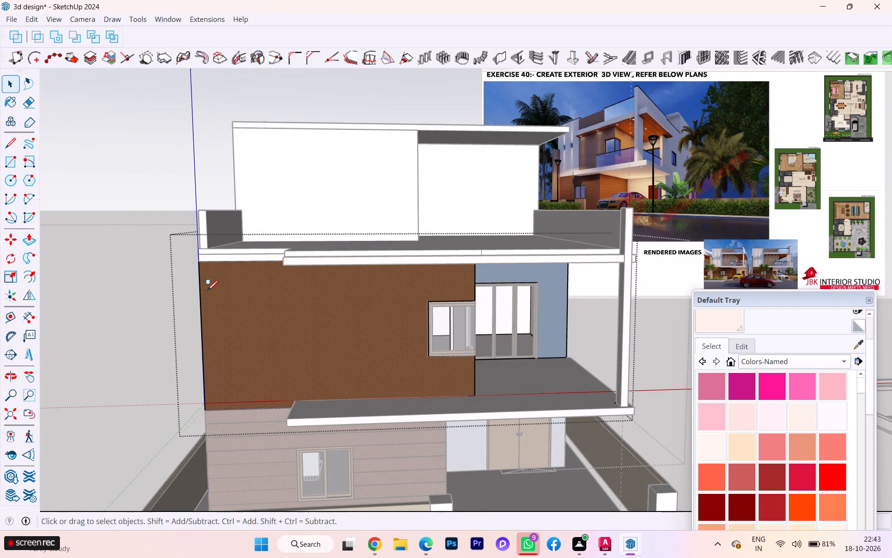
key(r)
click(197, 266)
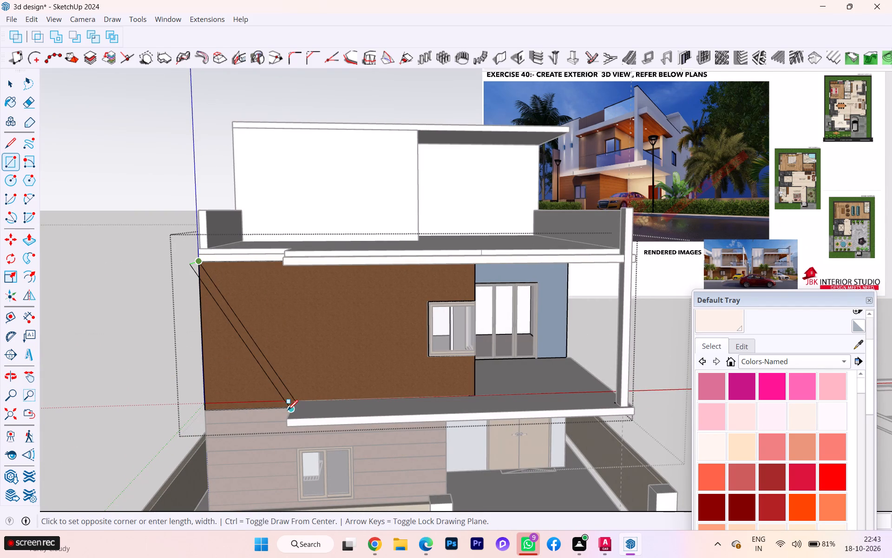
key(Left)
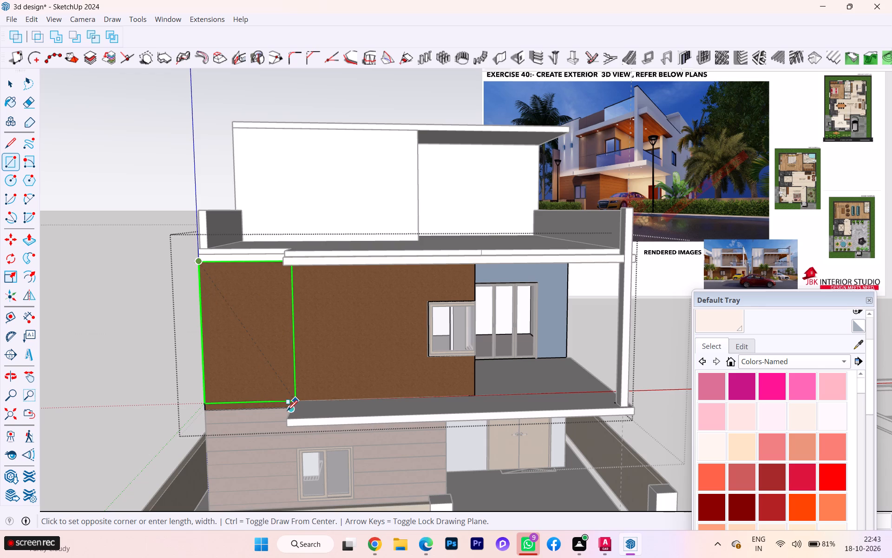
scroll(287, 411, up, 6)
scroll(288, 413, down, 1)
scroll(288, 414, up, 1)
middle_drag(295, 417, 342, 424)
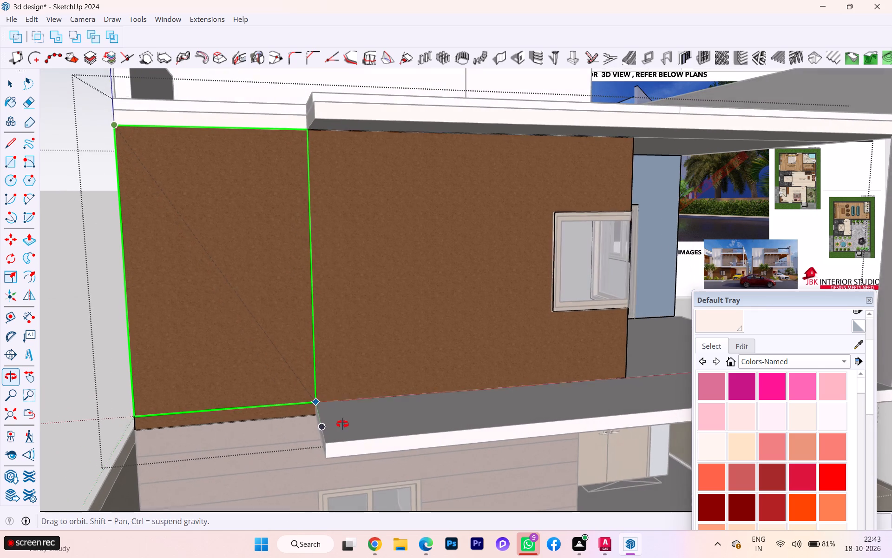
middle_drag(342, 424, 346, 424)
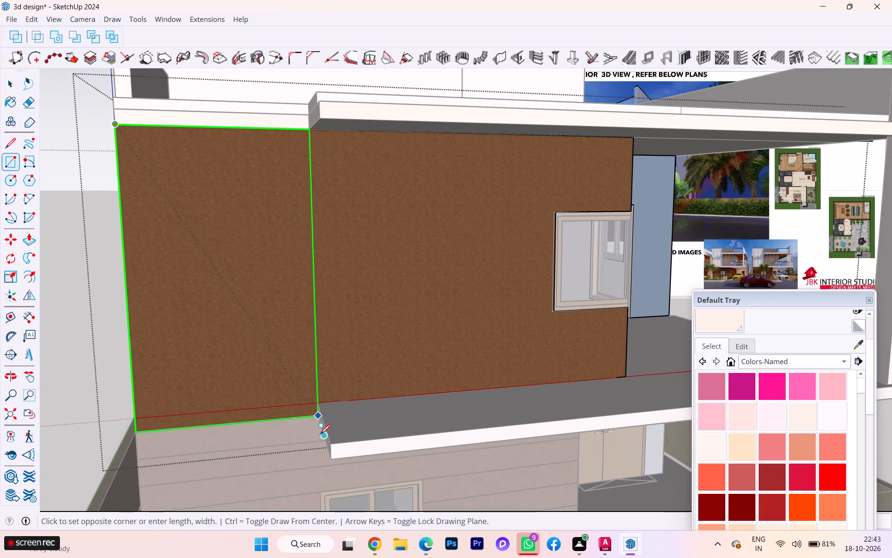
click(320, 434)
Extrude the new rectangle on the brown wall outward by 4".
key(space)
click(270, 356)
double_click(270, 356)
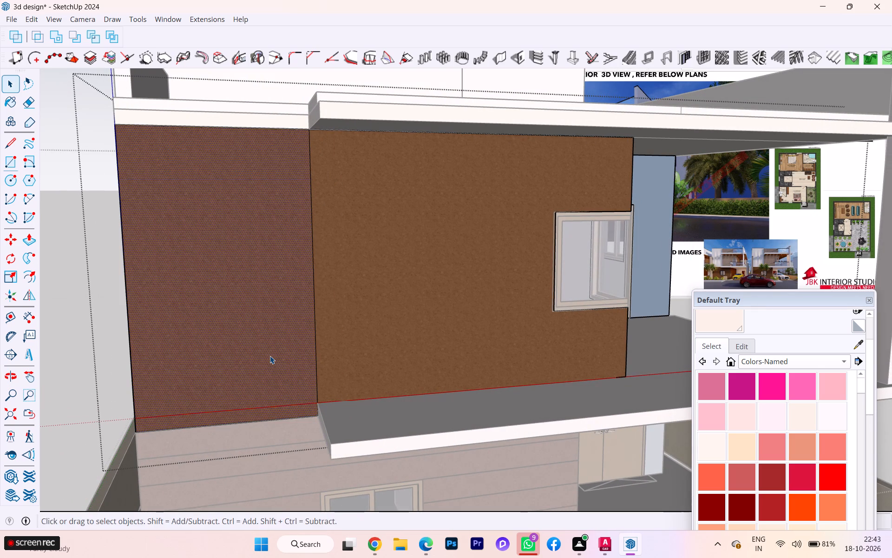
key(p)
click(270, 356)
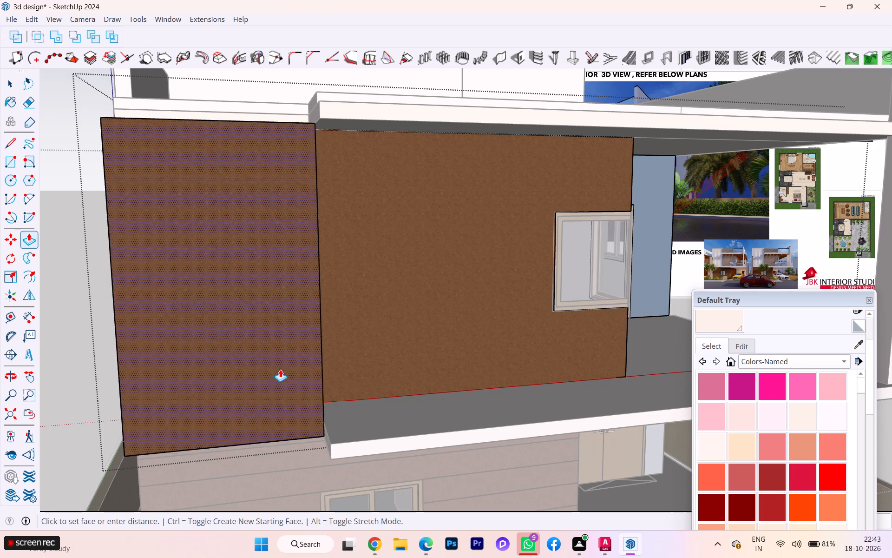
key(4)
key(Return)
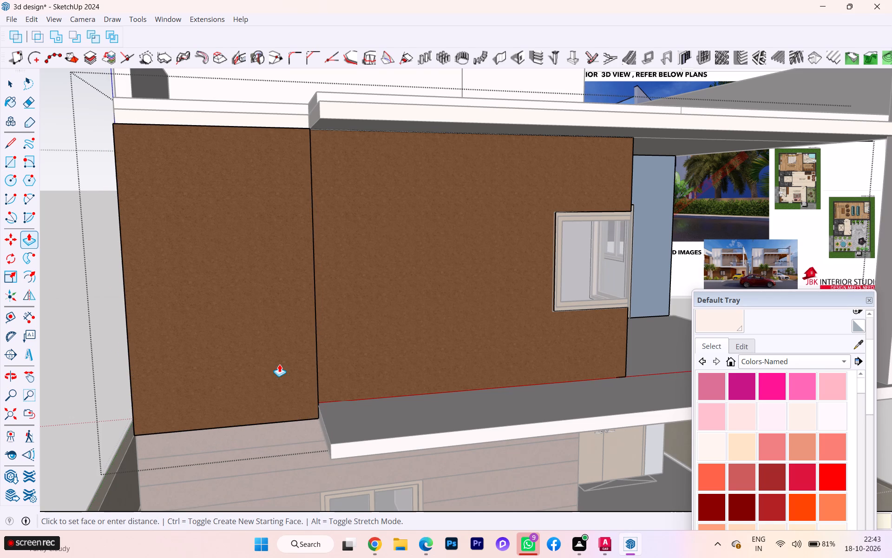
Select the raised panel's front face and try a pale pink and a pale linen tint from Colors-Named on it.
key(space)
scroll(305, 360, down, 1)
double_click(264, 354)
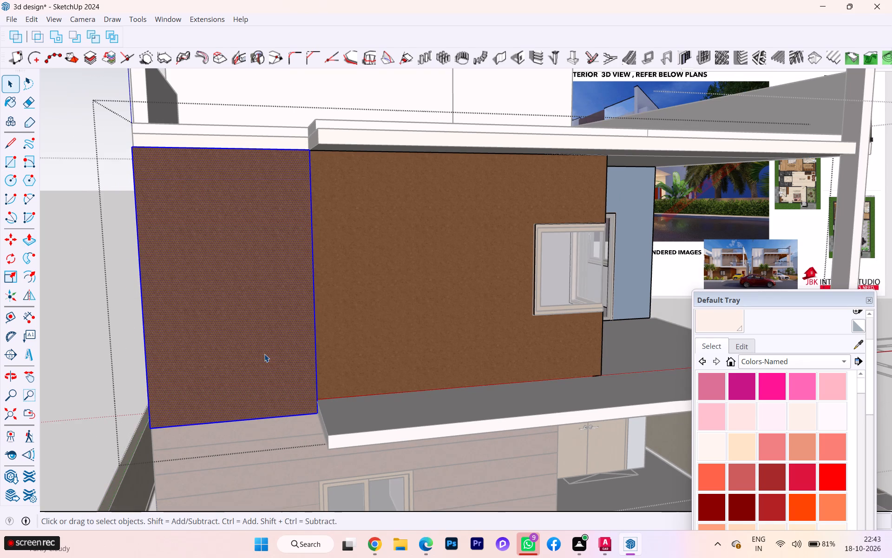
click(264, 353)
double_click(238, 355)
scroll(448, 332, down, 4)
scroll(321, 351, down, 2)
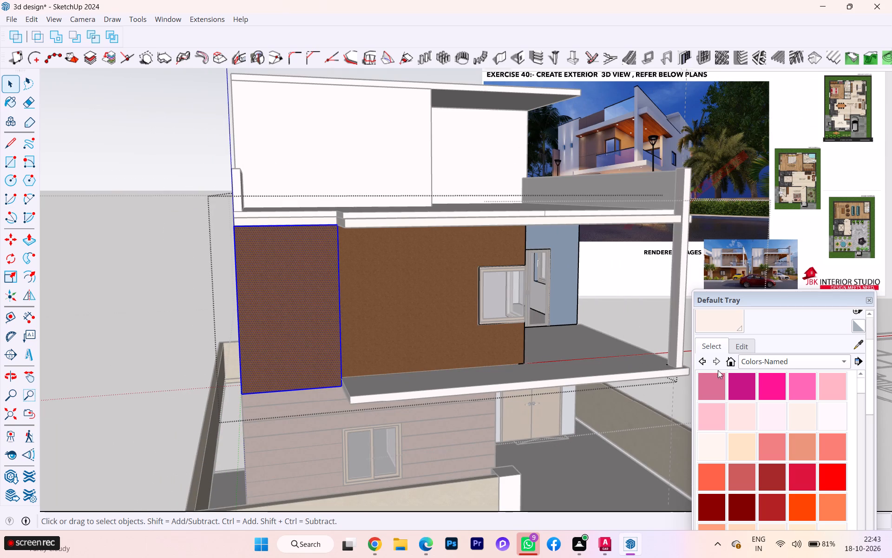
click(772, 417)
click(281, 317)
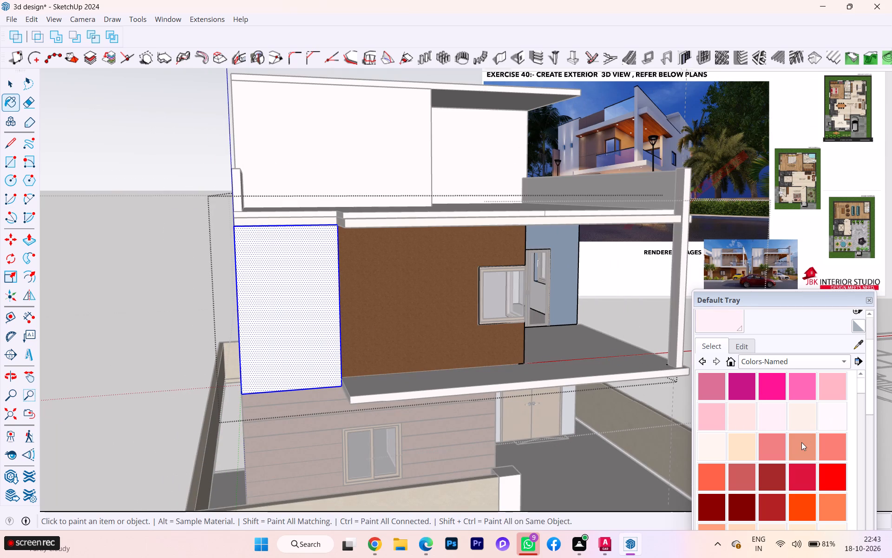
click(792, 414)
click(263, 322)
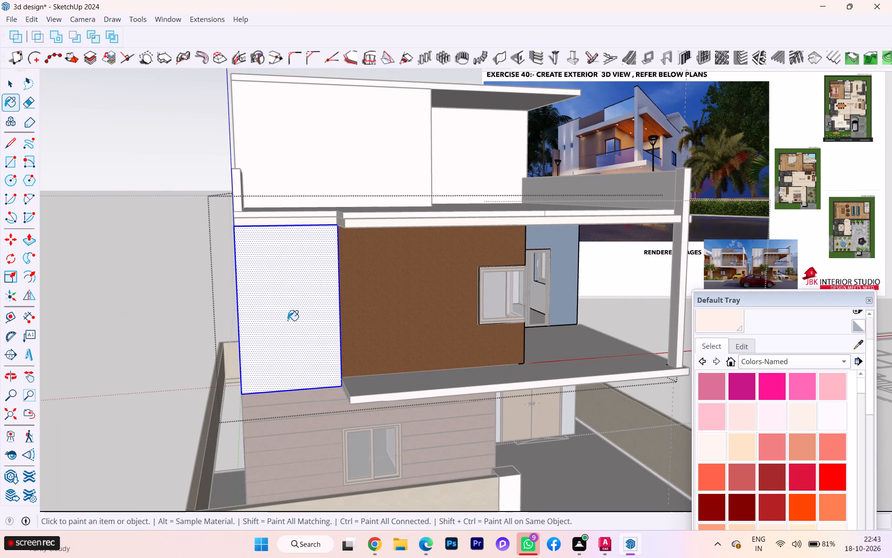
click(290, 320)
Paint the raised panel's front face with the warm off-white next to the light peach in Colors-Named.
click(705, 446)
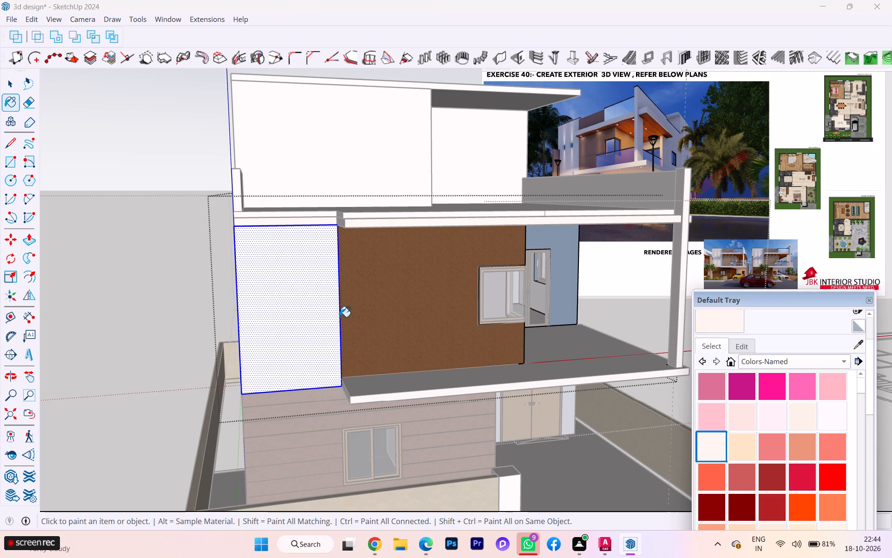
click(293, 314)
scroll(315, 316, down, 1)
middle_drag(317, 316, 365, 321)
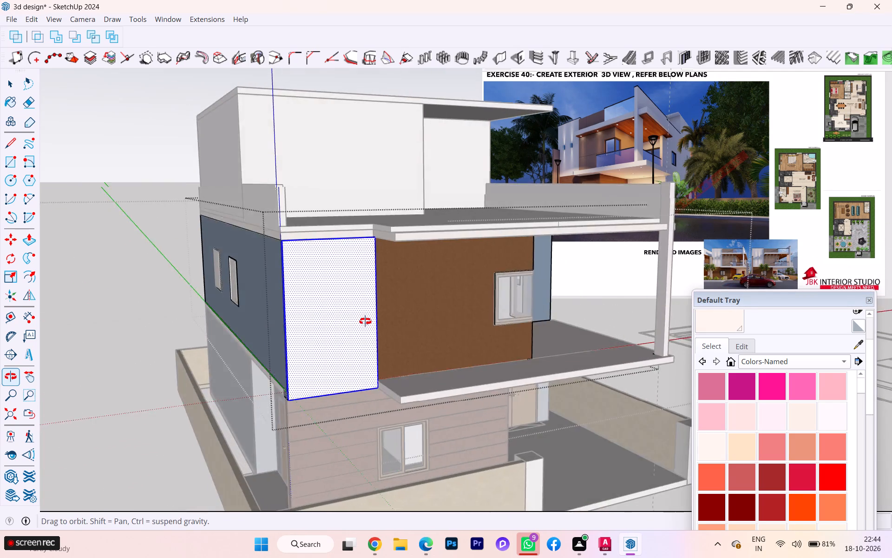
Repaint the raised panel's front face with the very pale cream beside the light beige tint in Colors-Named.
middle_drag(365, 321, 497, 317)
scroll(451, 328, up, 1)
scroll(451, 328, down, 1)
scroll(451, 328, up, 6)
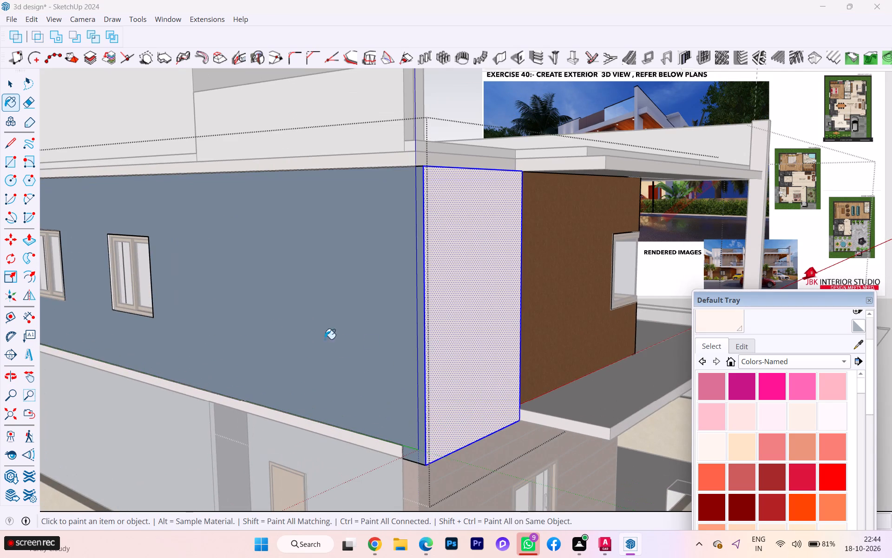
scroll(286, 336, down, 1)
scroll(283, 336, up, 1)
scroll(281, 336, down, 5)
scroll(259, 330, up, 3)
scroll(259, 330, down, 6)
scroll(652, 387, down, 1)
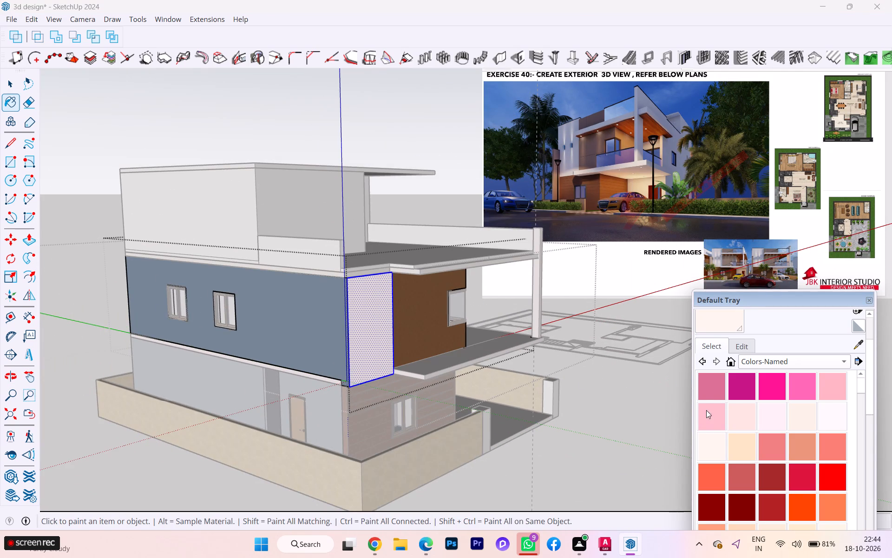
scroll(735, 404, down, 3)
scroll(747, 422, up, 4)
scroll(747, 425, down, 2)
scroll(762, 460, up, 1)
scroll(820, 485, down, 2)
scroll(827, 482, up, 1)
scroll(827, 482, down, 1)
scroll(790, 455, down, 3)
scroll(790, 454, up, 1)
scroll(790, 453, down, 1)
scroll(790, 453, up, 2)
scroll(790, 453, down, 1)
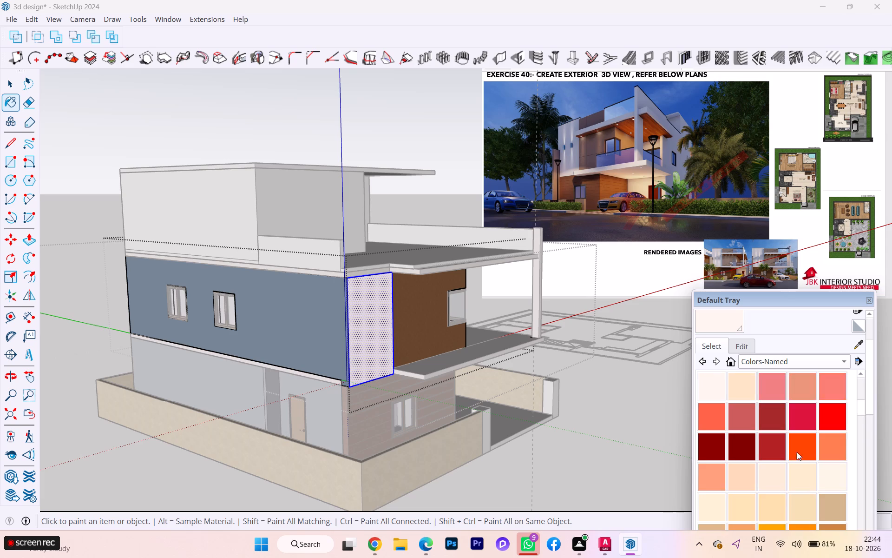
click(797, 444)
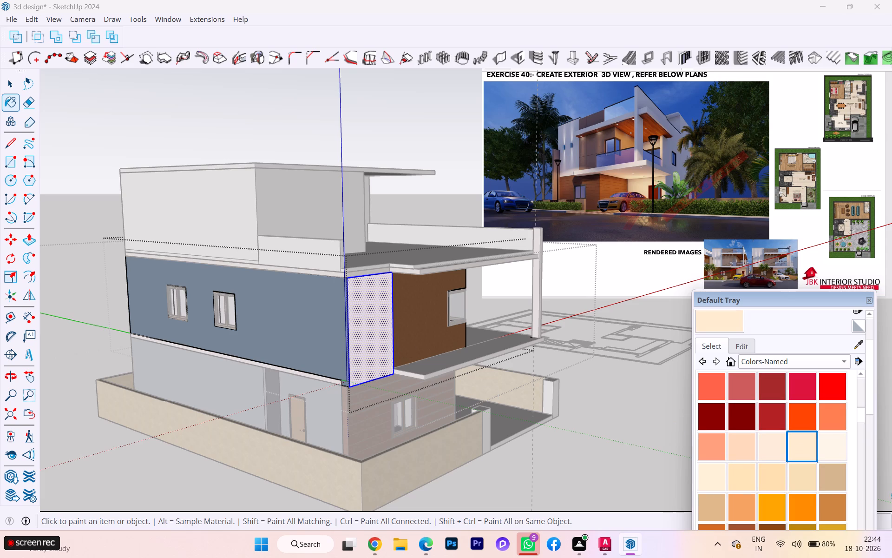
click(834, 454)
click(369, 348)
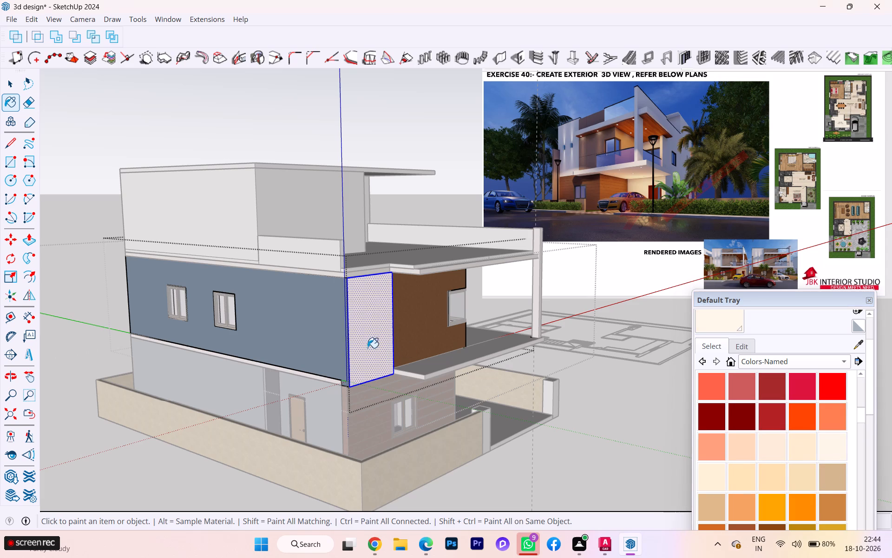
key(space)
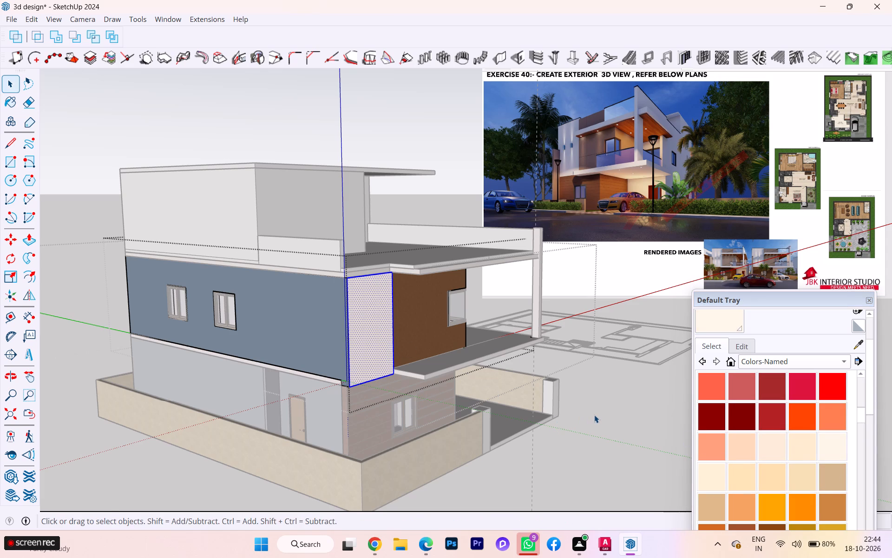
click(594, 415)
click(594, 418)
Examine the repainted panel from the front of the house and at its top edge below the roof slab.
middle_drag(456, 431, 257, 464)
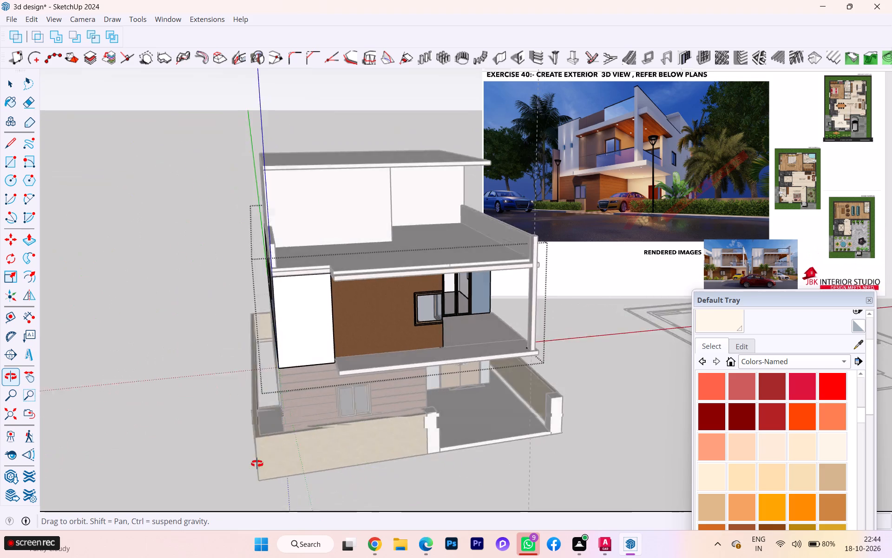
middle_drag(257, 464, 218, 465)
key(space)
scroll(332, 455, up, 7)
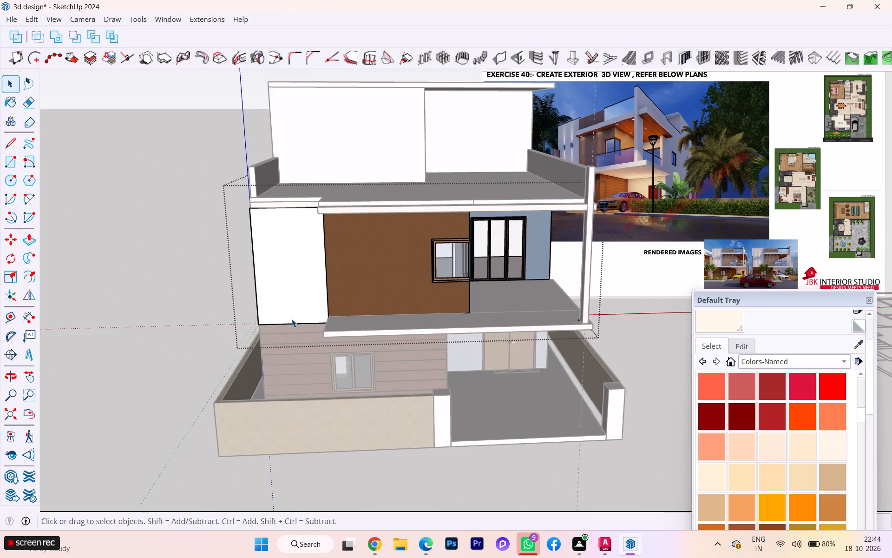
scroll(270, 319, down, 3)
scroll(270, 319, up, 1)
scroll(257, 326, down, 2)
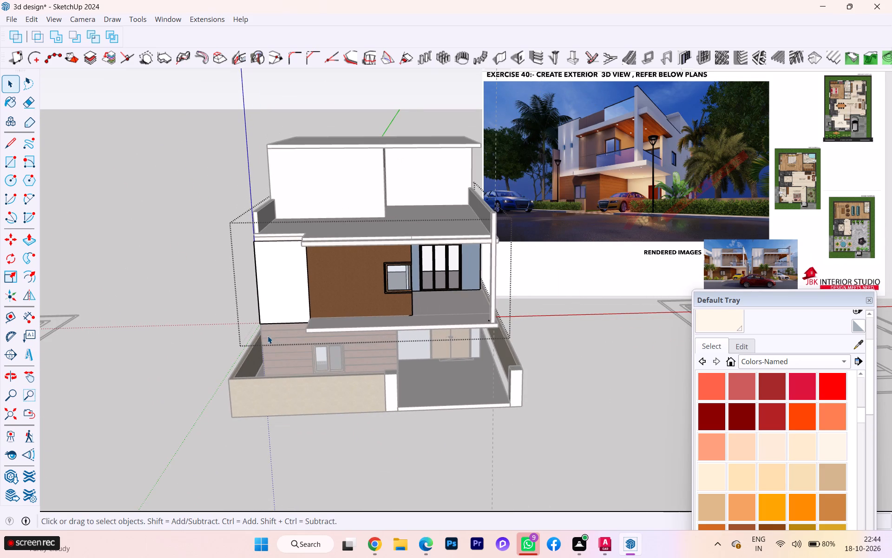
middle_drag(269, 336, 368, 333)
scroll(331, 268, up, 7)
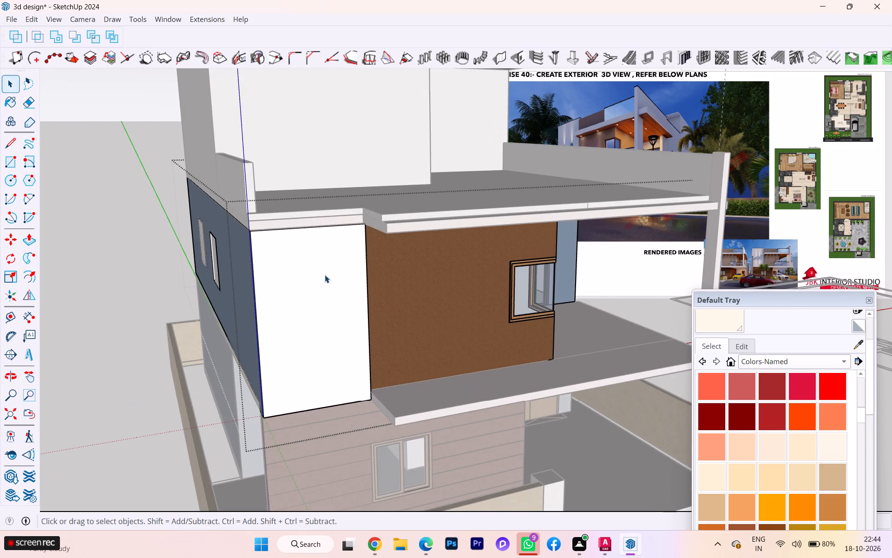
middle_drag(318, 277, 407, 364)
scroll(377, 333, up, 1)
scroll(377, 333, down, 1)
scroll(377, 333, up, 1)
scroll(376, 337, down, 1)
middle_drag(374, 338, 415, 367)
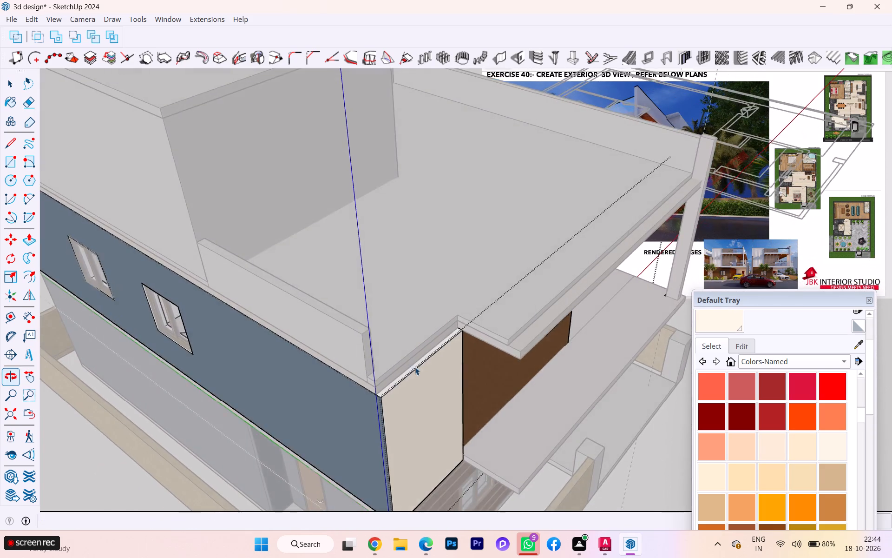
scroll(408, 360, up, 4)
scroll(410, 372, down, 1)
scroll(410, 372, up, 2)
scroll(410, 372, down, 1)
scroll(410, 372, up, 2)
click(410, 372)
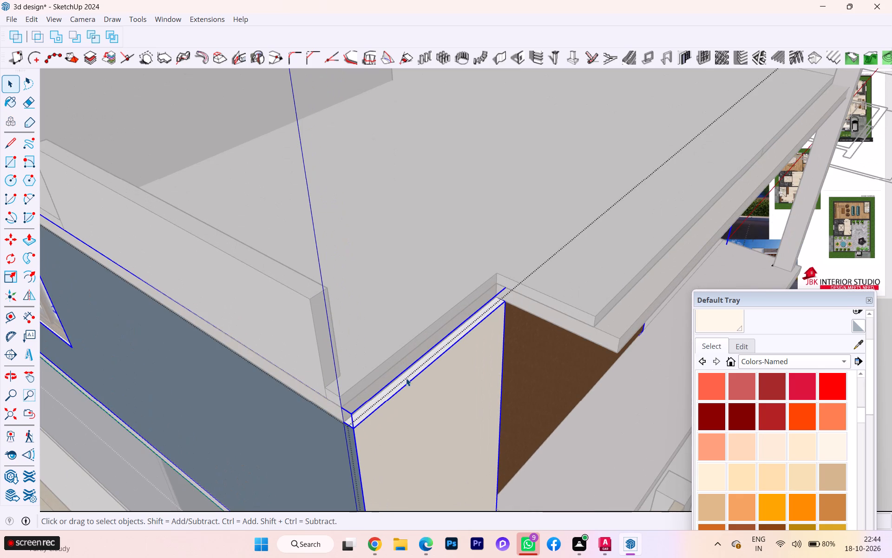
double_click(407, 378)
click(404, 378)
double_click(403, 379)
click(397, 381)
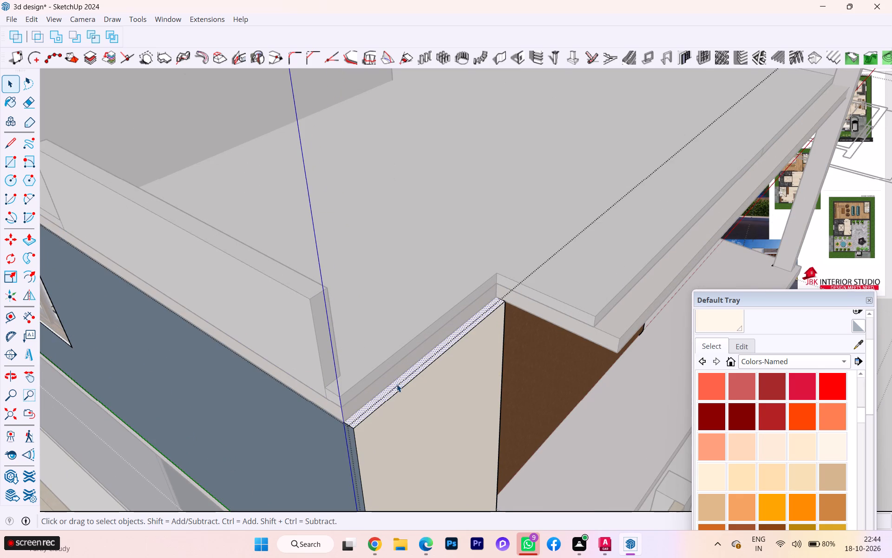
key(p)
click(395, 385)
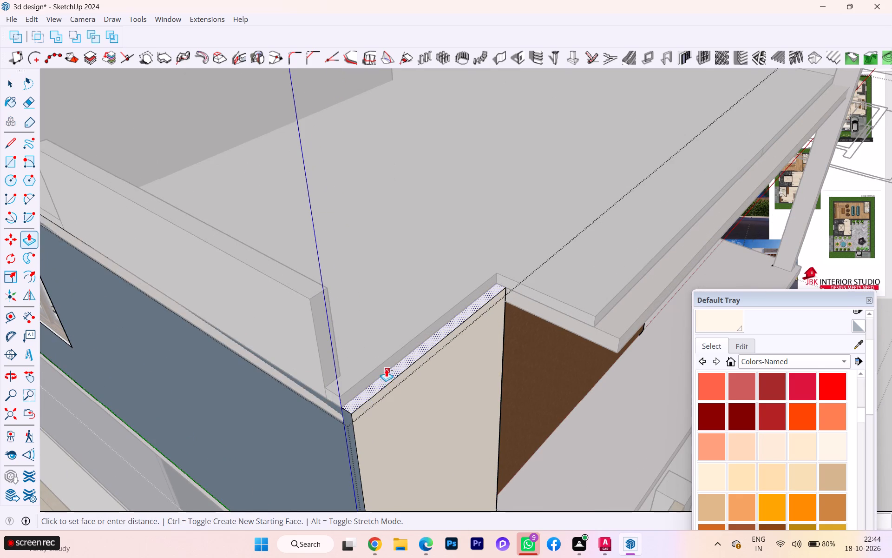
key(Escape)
Draw a line along the roof slab's front edge across the wall's top face, separating the raised panel's narrow top strip.
key(l)
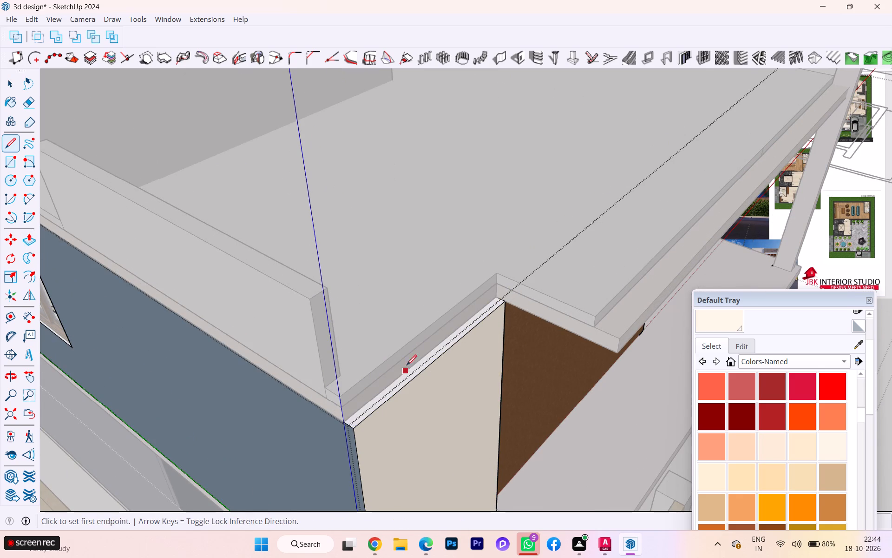
scroll(439, 340, up, 2)
click(506, 288)
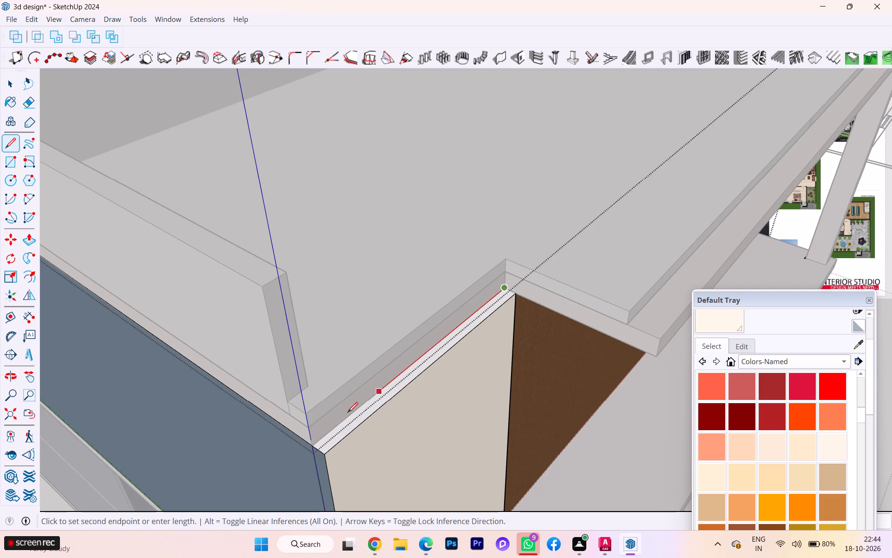
click(312, 450)
Extrude the panel's top strip upward to the height of the roof parapet's top corner and leave the wall group.
key(p)
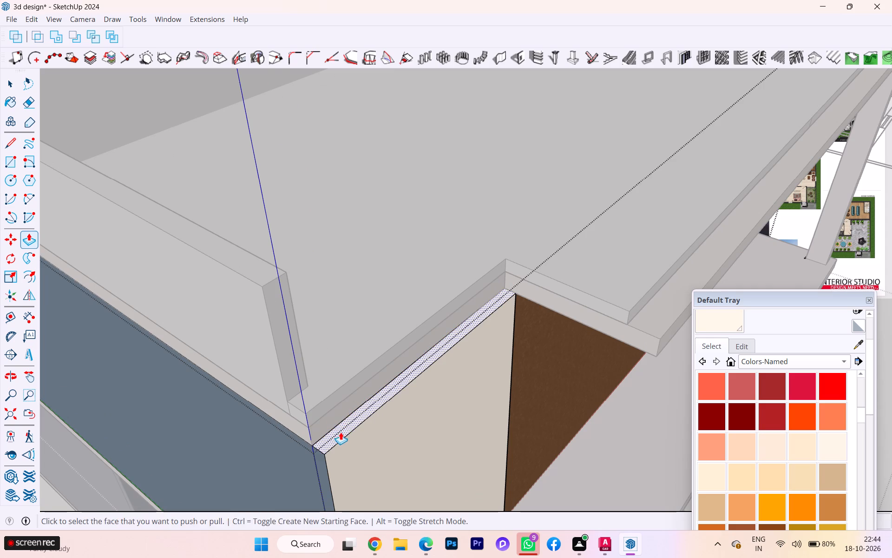
click(340, 431)
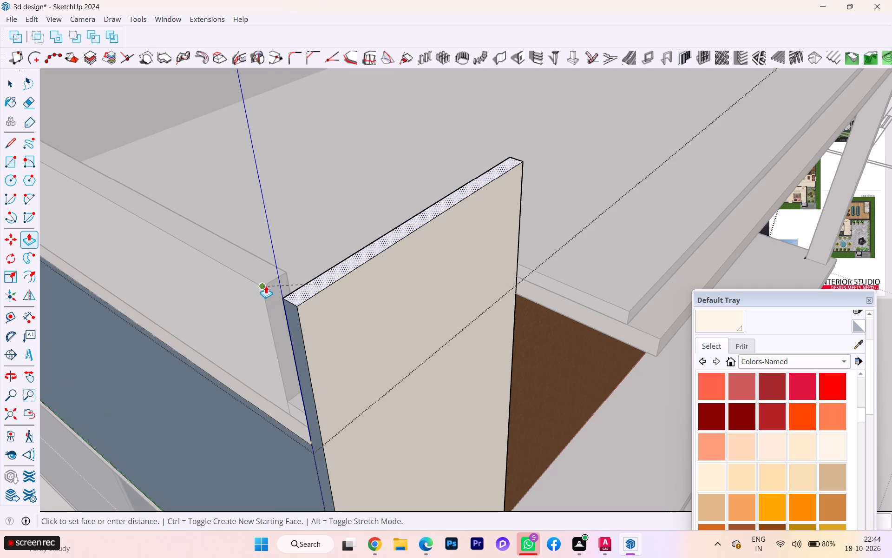
click(266, 283)
key(space)
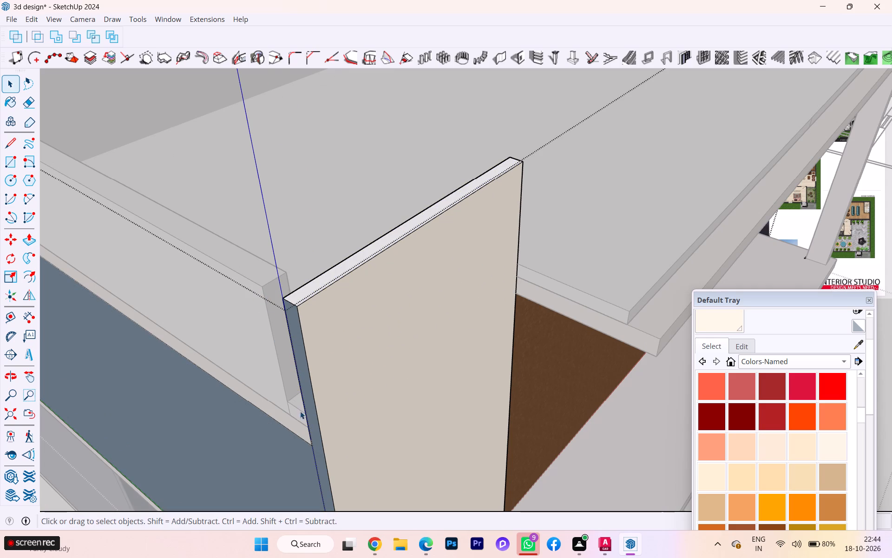
middle_drag(284, 391, 326, 385)
click(312, 371)
scroll(251, 394, down, 4)
scroll(239, 381, up, 1)
scroll(237, 379, down, 4)
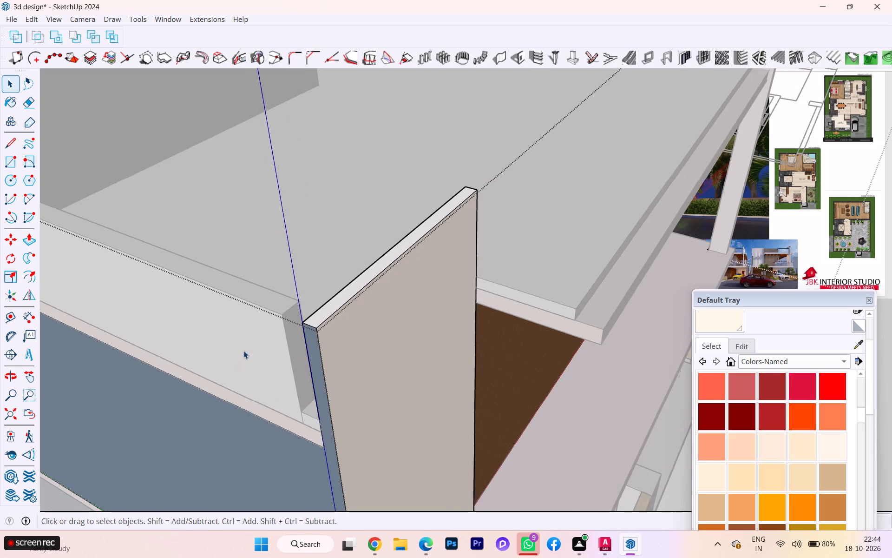
scroll(243, 351, down, 3)
scroll(251, 341, up, 2)
scroll(289, 332, down, 1)
scroll(289, 332, up, 1)
scroll(289, 332, down, 4)
scroll(304, 335, up, 4)
scroll(304, 335, down, 3)
scroll(303, 333, up, 3)
scroll(303, 333, down, 8)
double_click(133, 468)
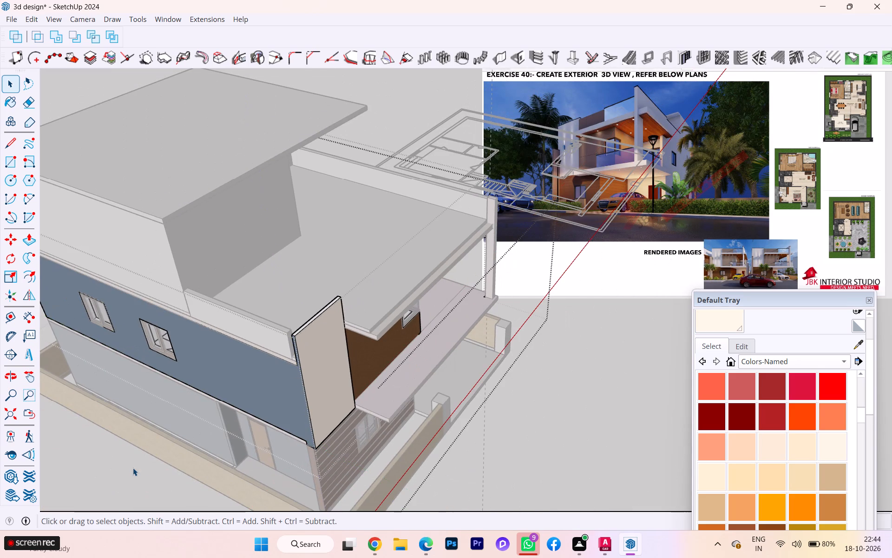
double_click(123, 464)
double_click(119, 463)
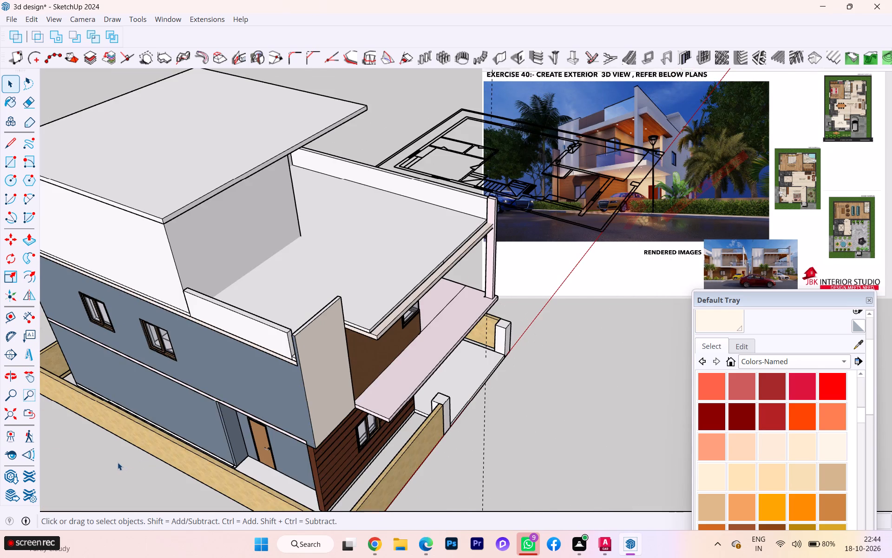
Extend the end face of the side roof parapet forward to meet the back of the raised panel.
scroll(277, 362, up, 1)
scroll(281, 361, down, 2)
scroll(282, 361, up, 6)
scroll(306, 349, down, 2)
scroll(306, 349, up, 4)
scroll(299, 344, down, 3)
scroll(299, 344, up, 2)
scroll(297, 344, down, 1)
scroll(297, 344, up, 8)
scroll(291, 344, down, 2)
scroll(288, 341, up, 5)
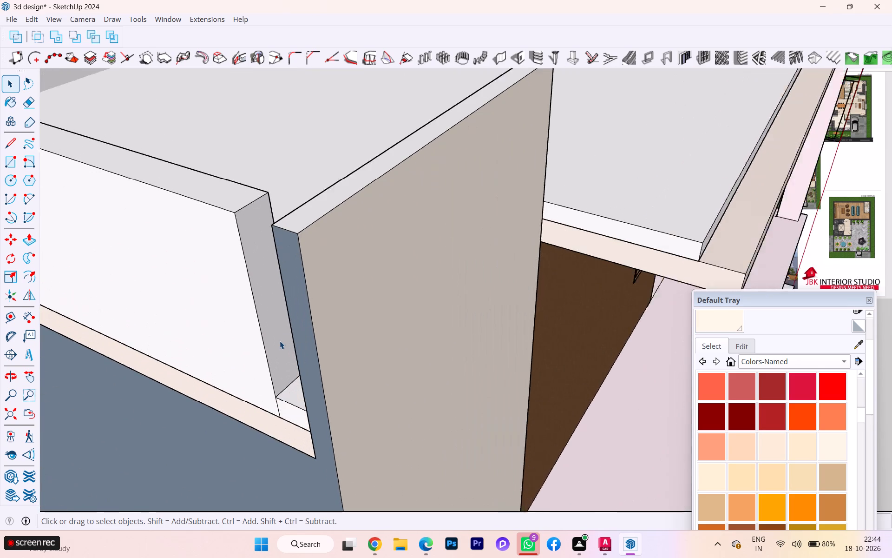
scroll(280, 341, up, 2)
click(266, 332)
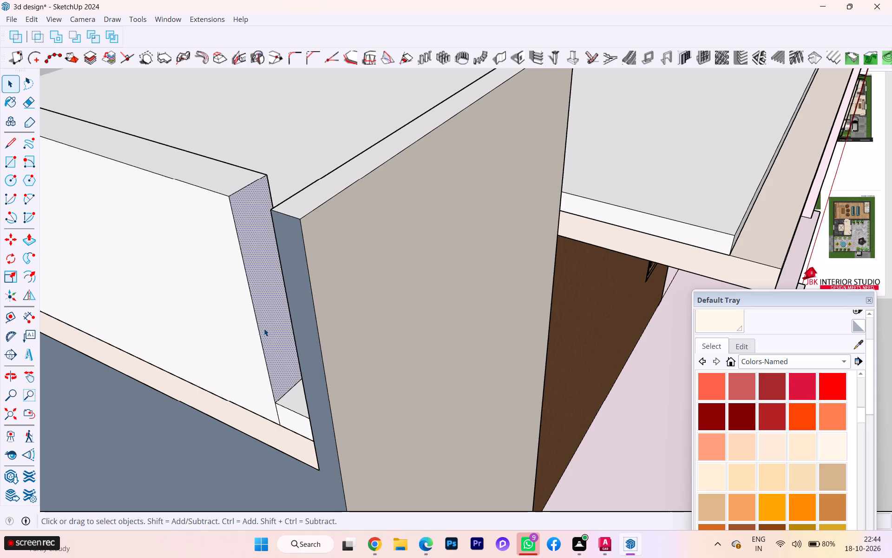
key(p)
click(264, 328)
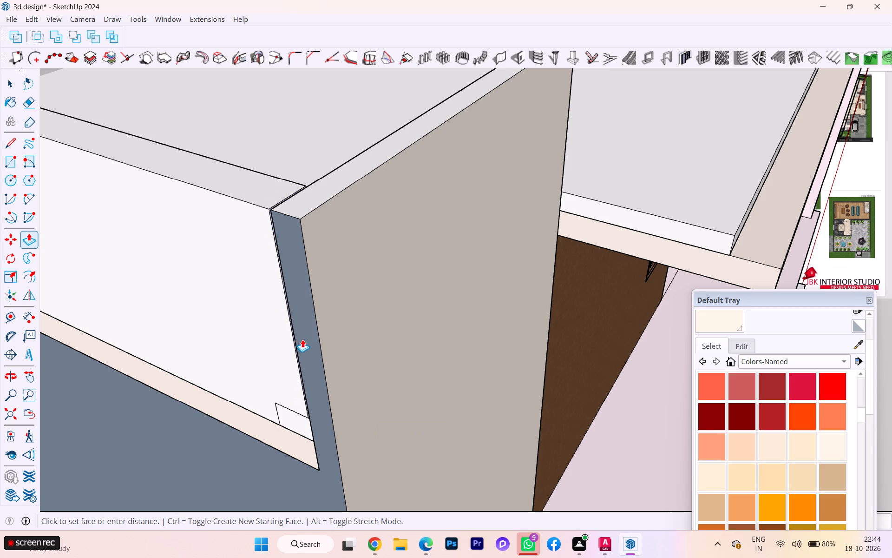
click(300, 353)
key(v)
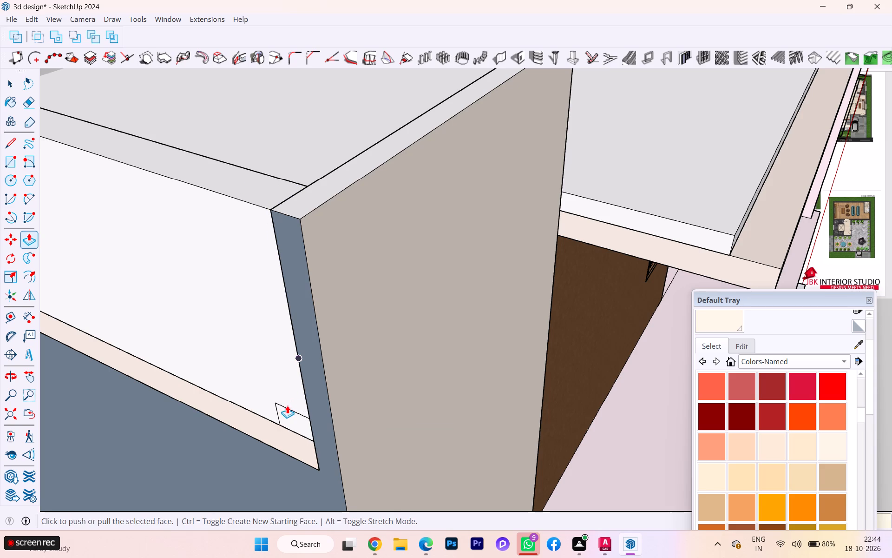
key(Escape)
Delete the two leftover edges on the side parapet's outer face near the panel's corner.
key(space)
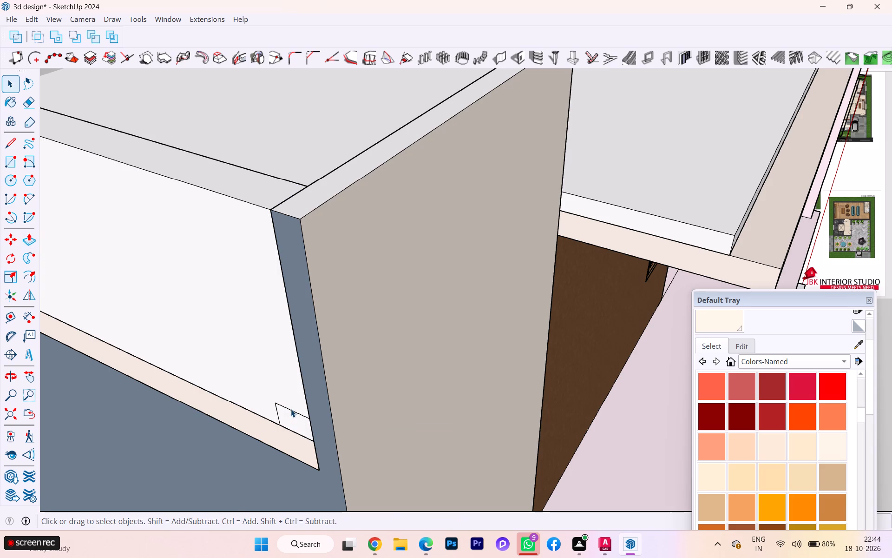
click(287, 412)
click(287, 408)
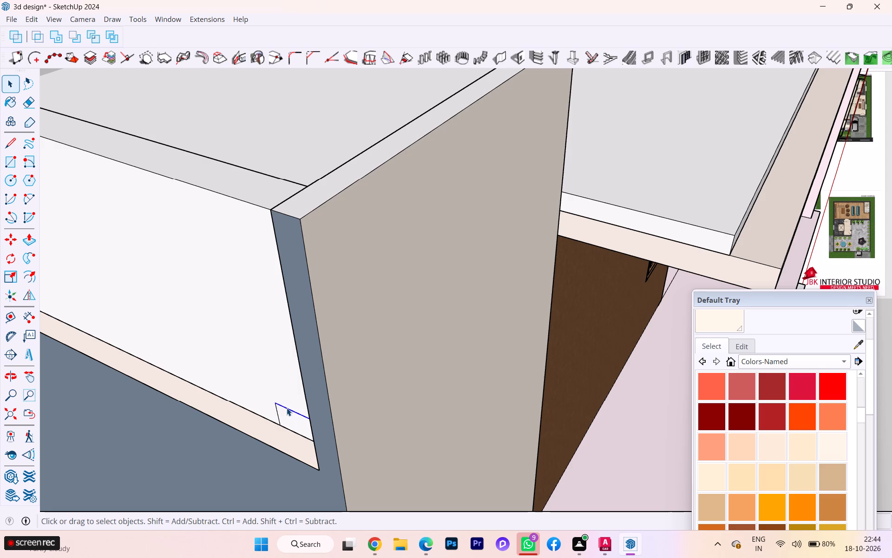
key(Delete)
click(279, 414)
key(Delete)
Review the heightened panel and its parapet joint from the terrace side and the front, alongside the reference render.
scroll(284, 411, down, 5)
middle_drag(316, 410, 0, 434)
scroll(334, 369, down, 1)
middle_drag(377, 363, 56, 431)
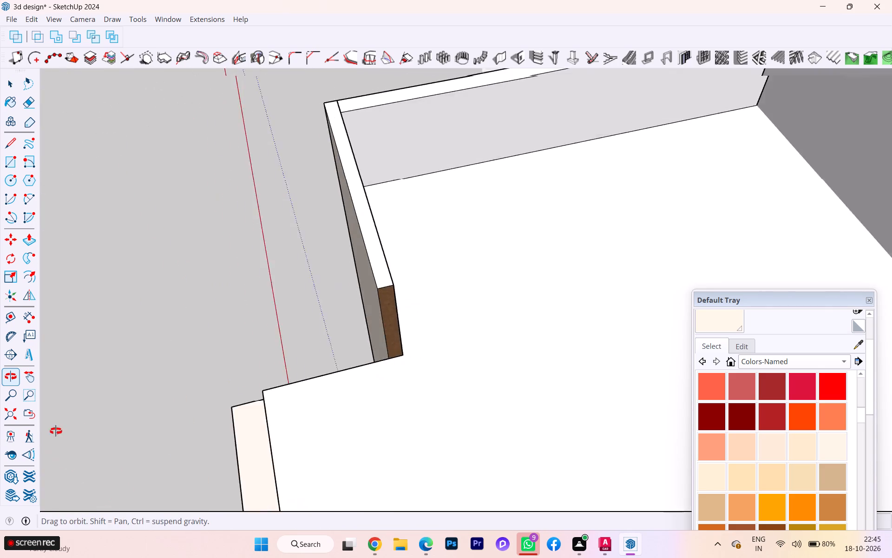
middle_drag(56, 431, 509, 320)
scroll(389, 357, down, 1)
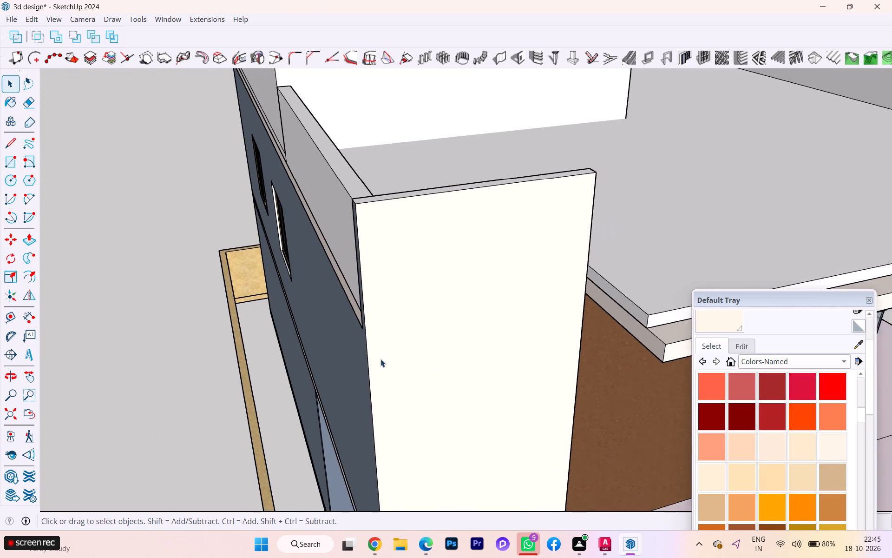
scroll(380, 359, down, 3)
scroll(328, 366, up, 2)
scroll(328, 366, down, 11)
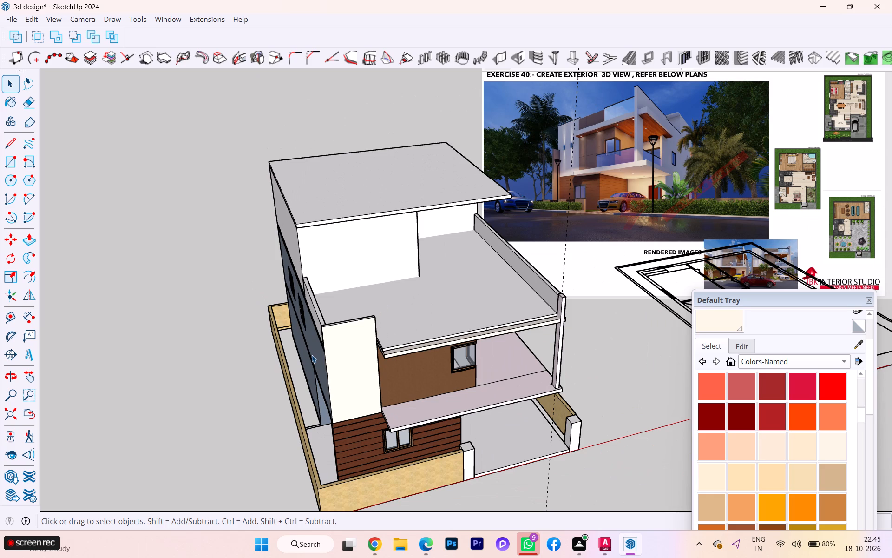
scroll(334, 360, down, 1)
scroll(425, 347, up, 2)
scroll(435, 348, down, 1)
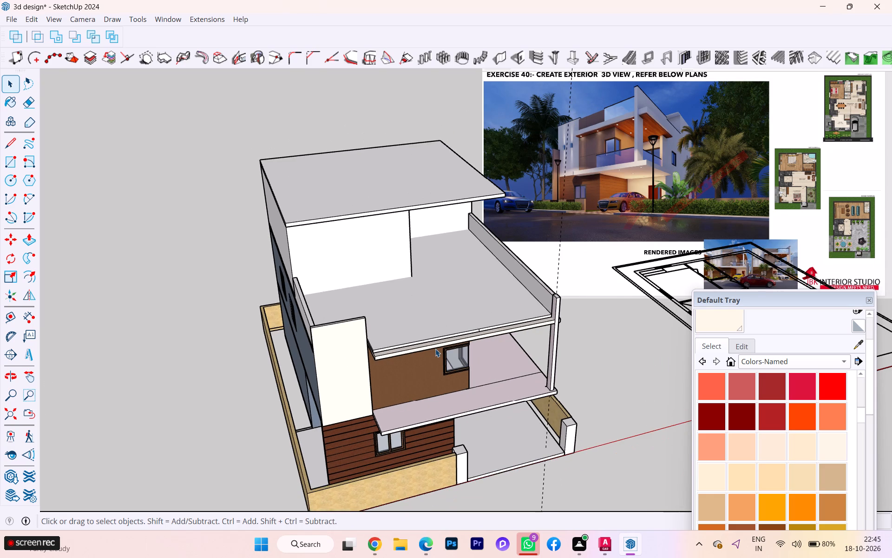
scroll(435, 349, down, 2)
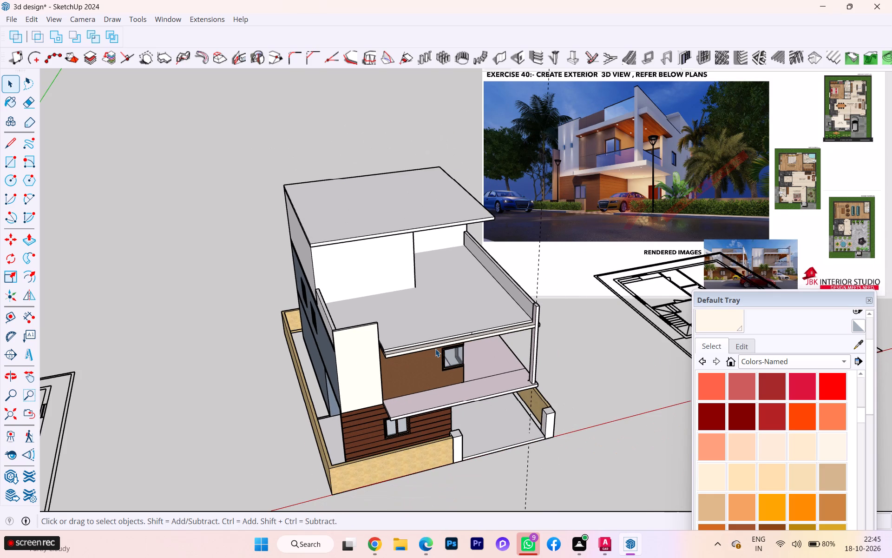
scroll(392, 352, down, 3)
scroll(392, 352, up, 1)
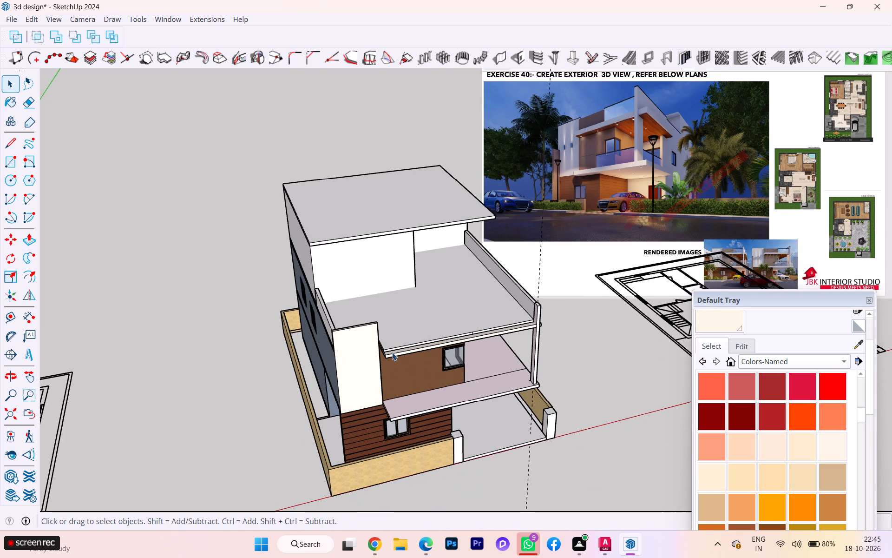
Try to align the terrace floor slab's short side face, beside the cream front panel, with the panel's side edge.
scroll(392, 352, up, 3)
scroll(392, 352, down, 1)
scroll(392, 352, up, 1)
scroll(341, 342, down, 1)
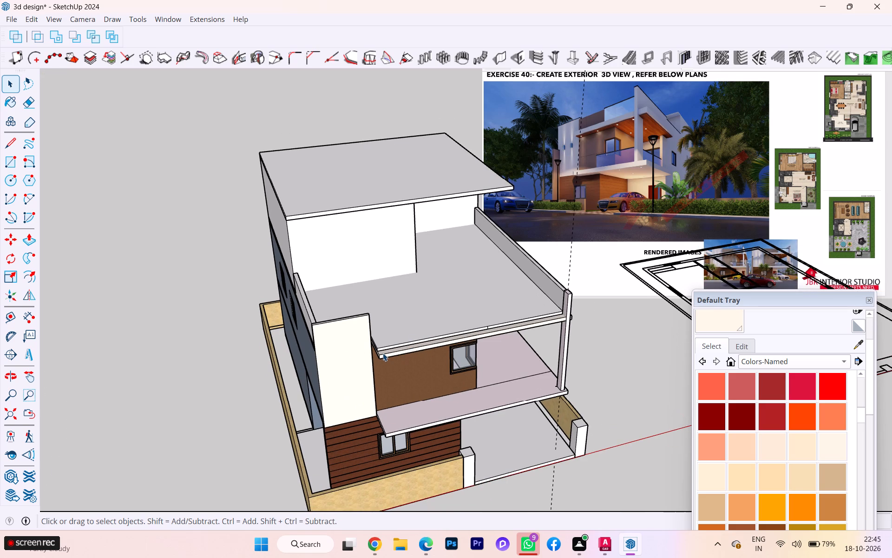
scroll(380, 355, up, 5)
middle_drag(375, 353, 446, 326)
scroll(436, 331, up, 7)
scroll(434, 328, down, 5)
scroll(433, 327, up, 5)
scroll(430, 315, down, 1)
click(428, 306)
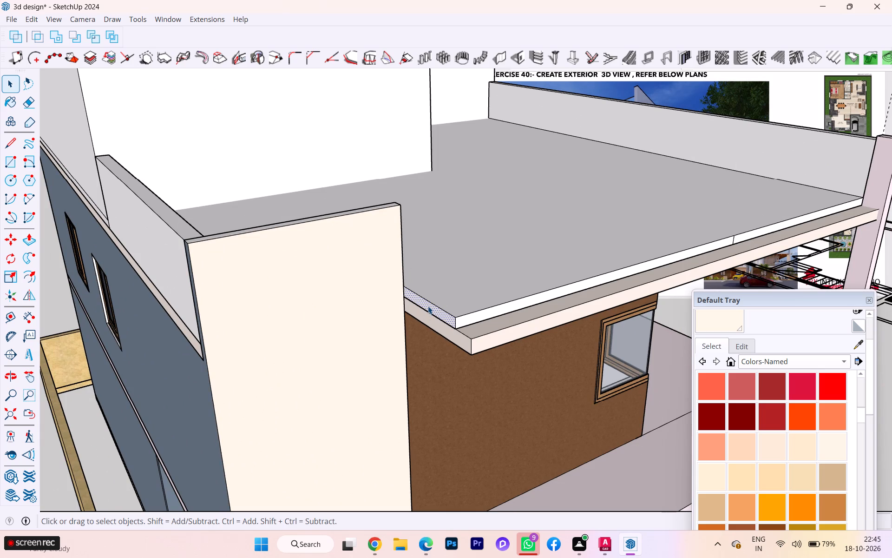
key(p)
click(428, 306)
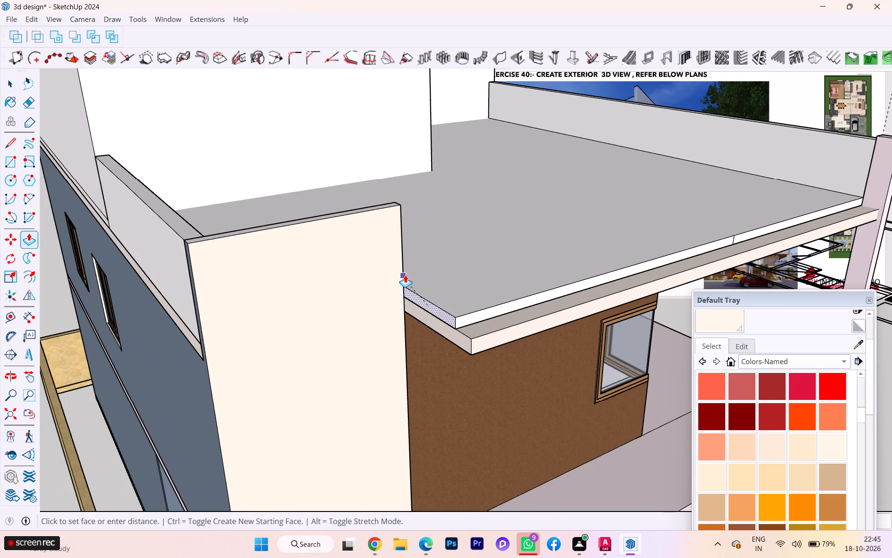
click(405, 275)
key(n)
Push the short side face of the projecting slab below the terrace floor to the panel's side edge and leave the slab group.
click(426, 318)
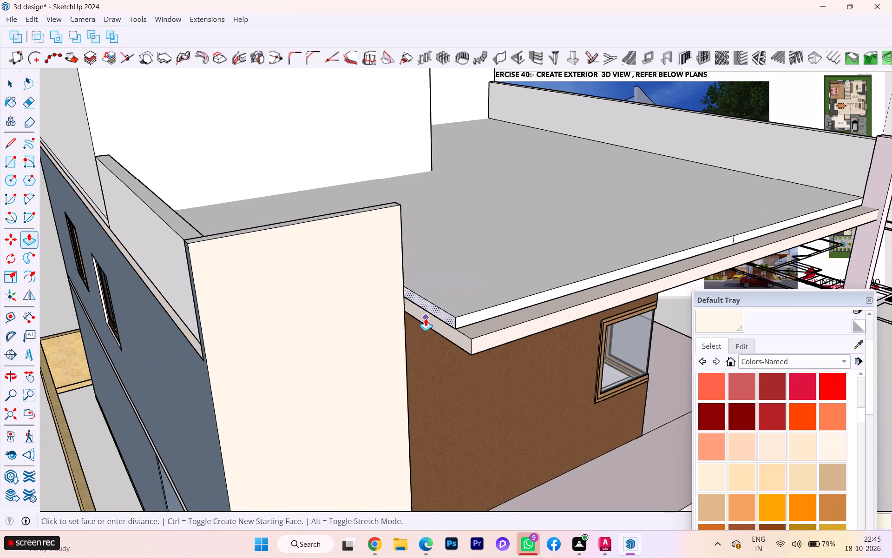
key(space)
click(426, 318)
click(426, 318)
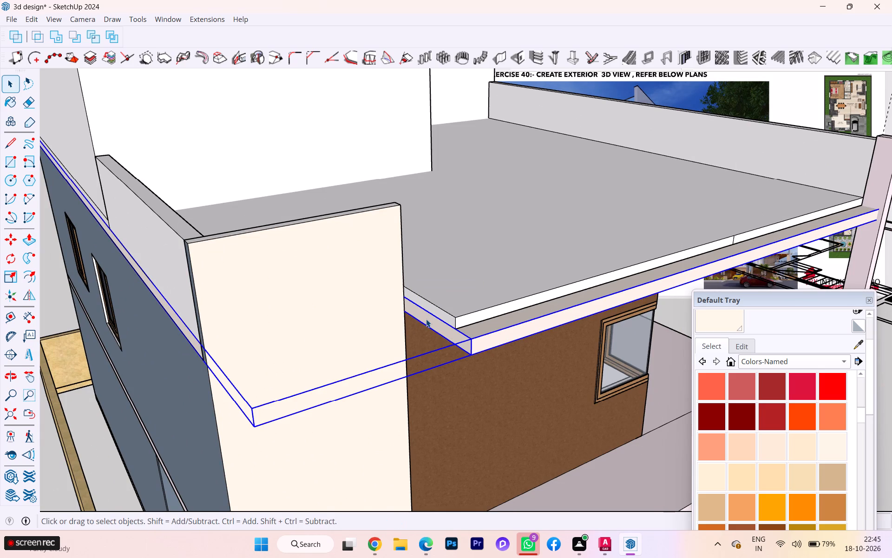
double_click(426, 320)
click(426, 320)
key(p)
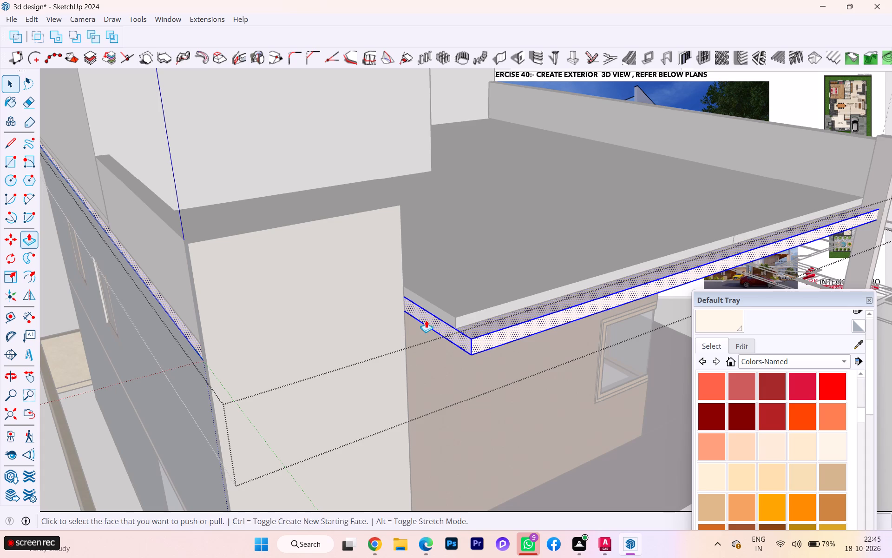
click(426, 320)
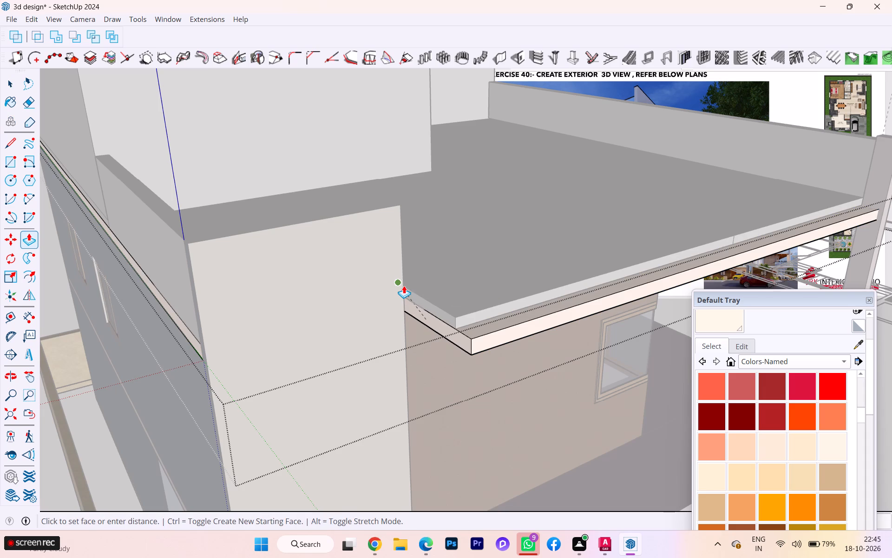
click(404, 286)
key(space)
click(97, 403)
scroll(125, 357, down, 6)
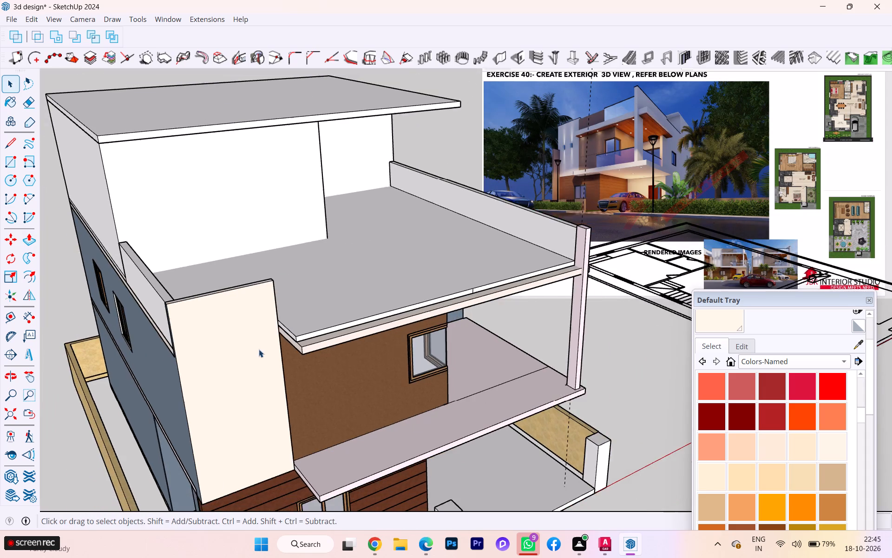
Push the terrace floor's front edge face nearest the cream panel back to the panel's side.
middle_drag(262, 349, 129, 364)
scroll(286, 292, up, 3)
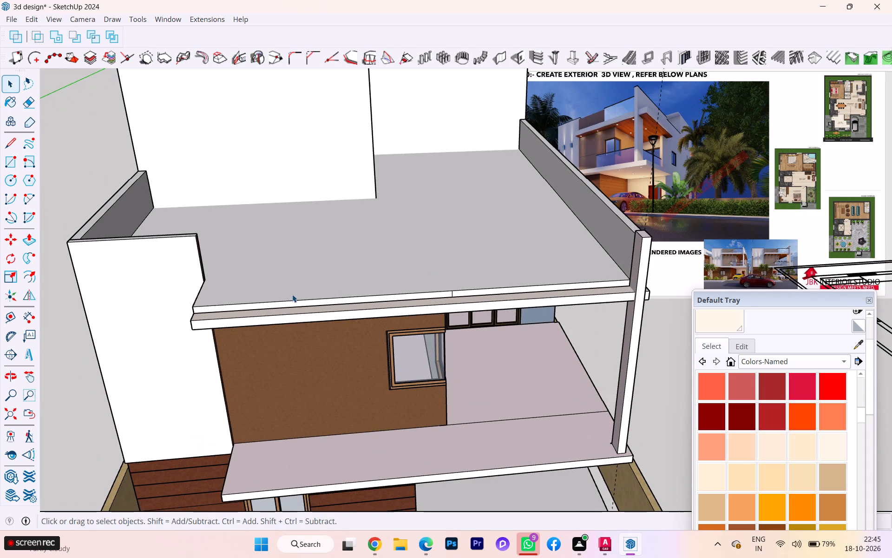
click(291, 305)
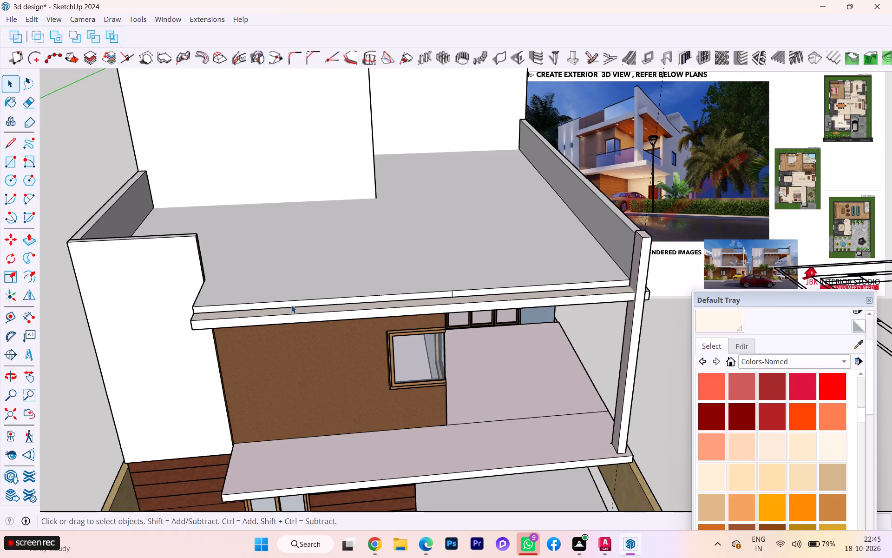
key(p)
click(291, 305)
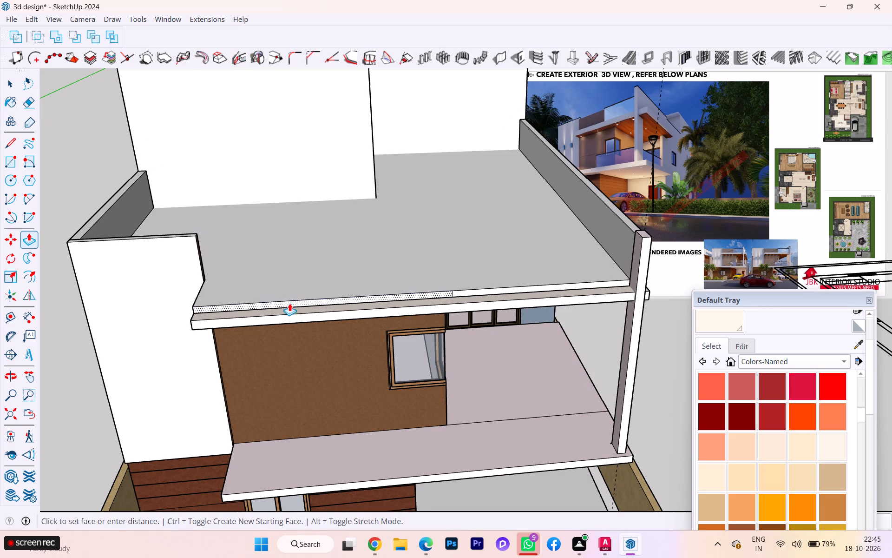
click(199, 261)
scroll(458, 296, up, 2)
scroll(459, 295, down, 1)
scroll(459, 295, up, 1)
key(n)
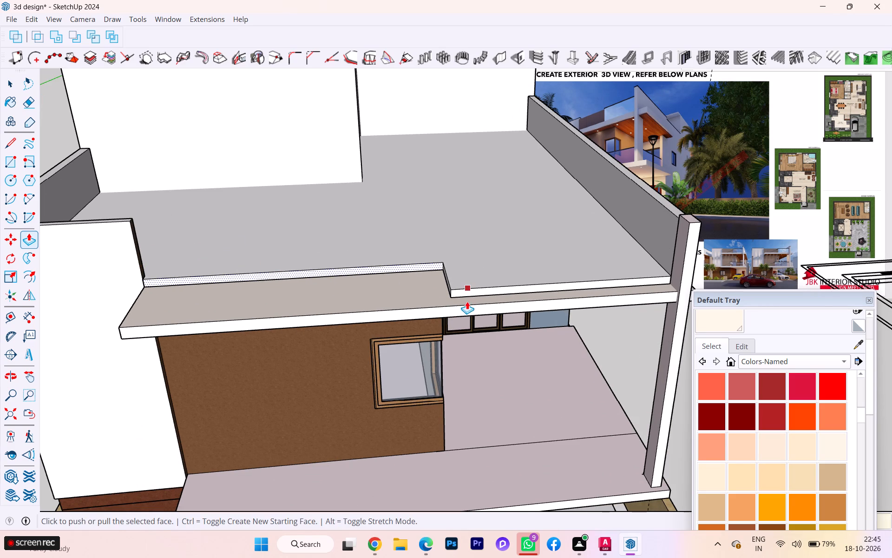
Push the remaining front edge face of the terrace floor back in line with the recessed portion.
key(space)
click(472, 292)
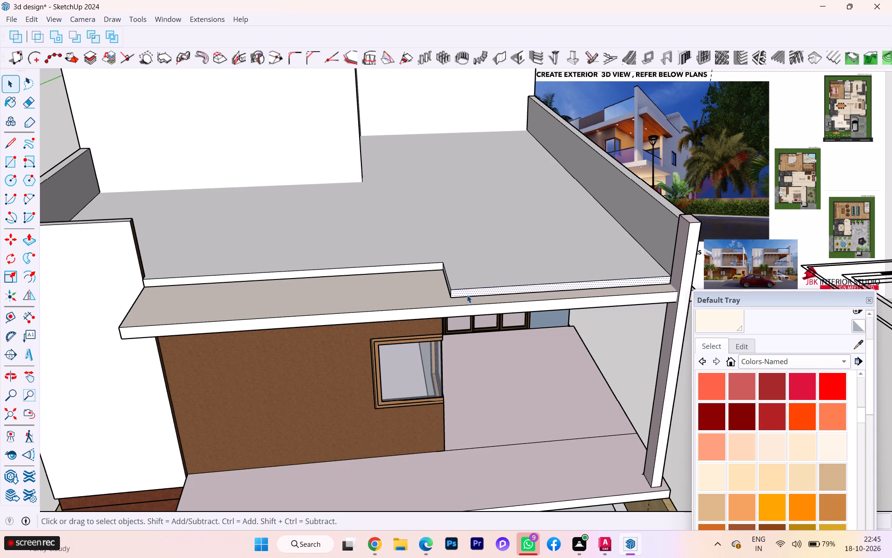
key(p)
click(466, 295)
click(435, 270)
key(space)
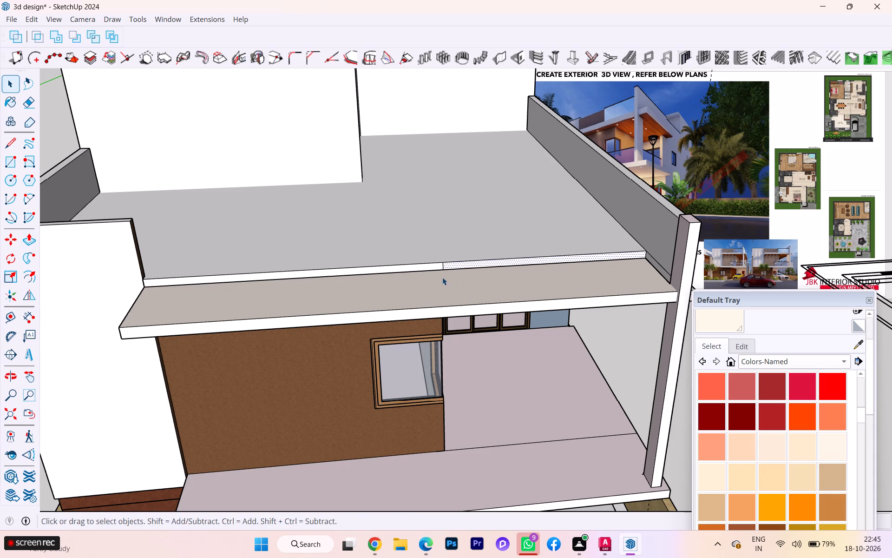
Review the recessed terrace front and projecting slab from above, the far side and the front, alongside the reference render.
middle_drag(517, 292, 334, 317)
scroll(517, 292, down, 1)
scroll(336, 315, down, 7)
scroll(336, 315, up, 1)
scroll(336, 315, down, 3)
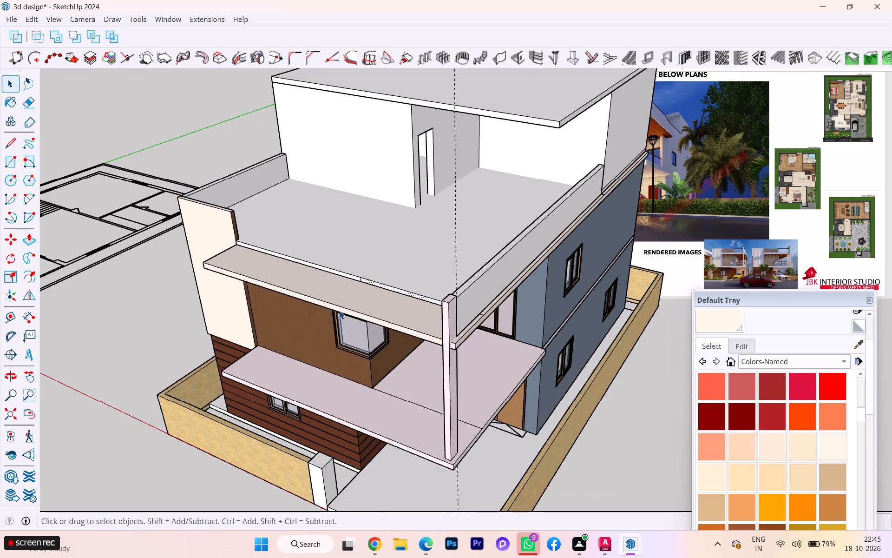
middle_drag(340, 311, 428, 246)
scroll(418, 251, down, 5)
middle_drag(409, 257, 399, 203)
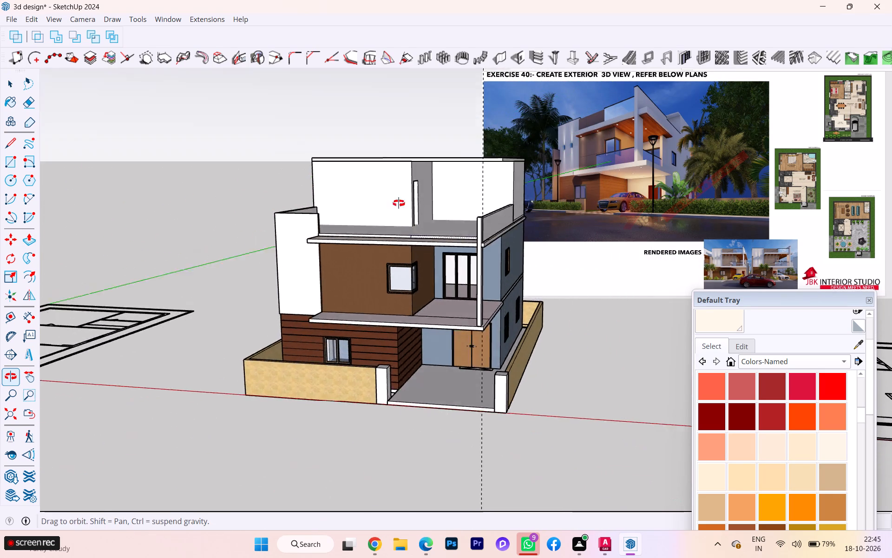
middle_drag(399, 203, 362, 184)
scroll(343, 227, down, 1)
middle_drag(342, 229, 486, 226)
key(space)
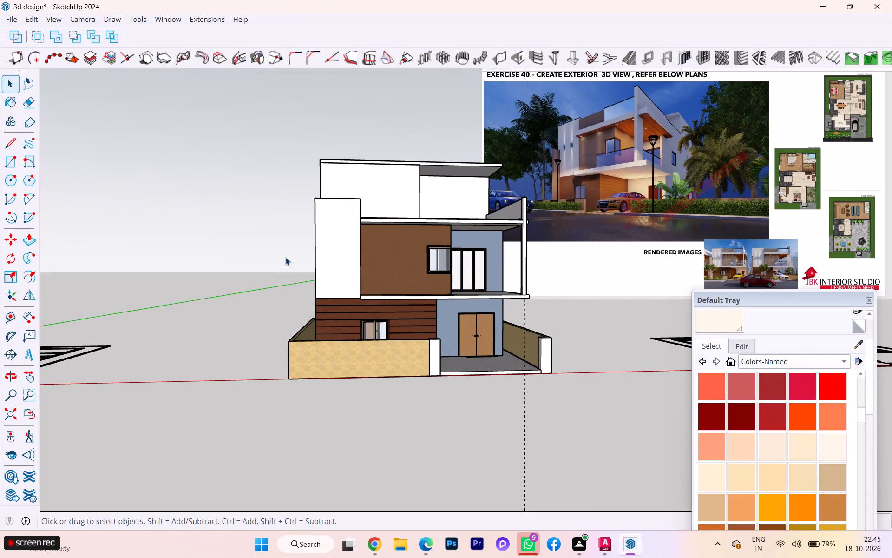
Inside the wall group, copy the raised panel's outer vertical edge to its opposite edge and divide by 3 for equal strips.
triple_click(332, 234)
triple_click(332, 234)
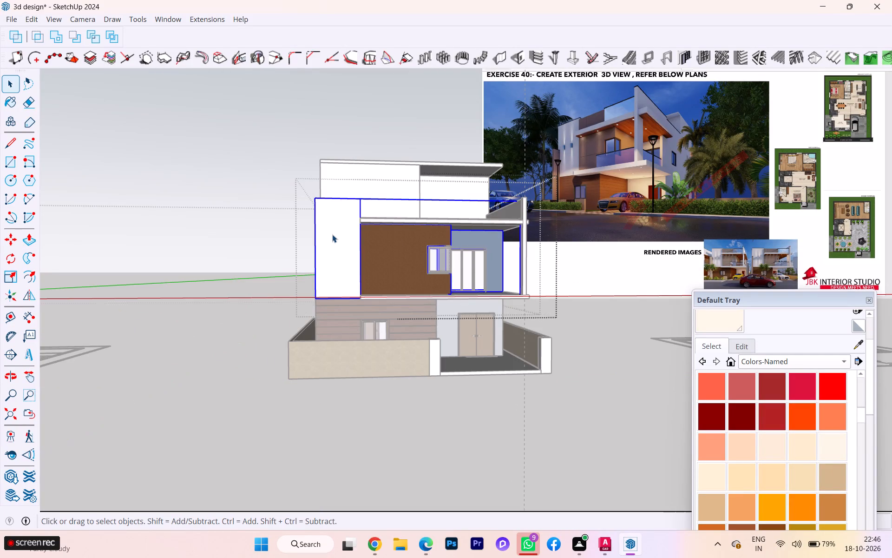
click(332, 234)
middle_drag(334, 236, 368, 246)
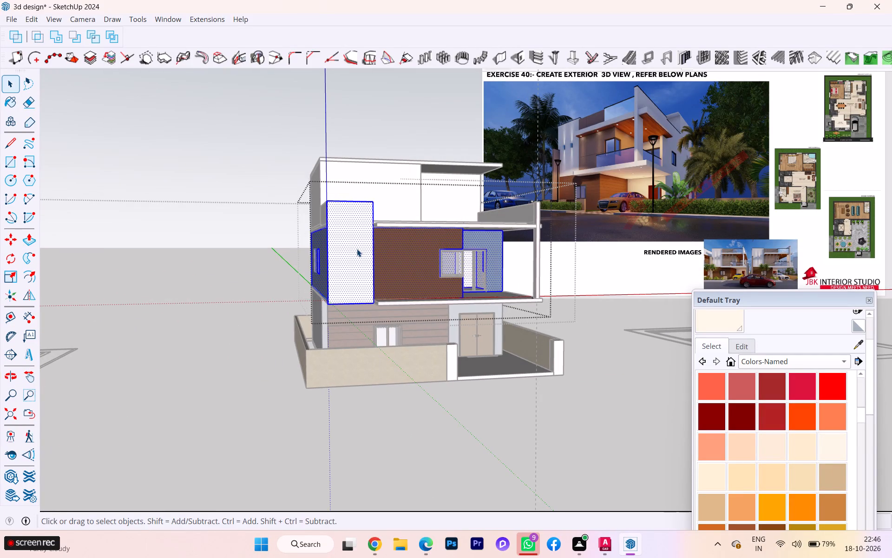
double_click(357, 249)
drag(317, 193, 339, 319)
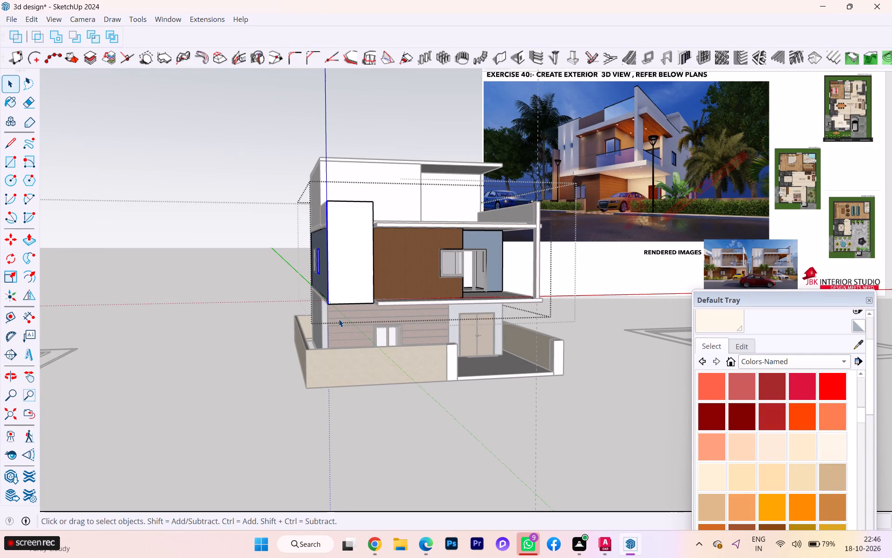
scroll(336, 309, up, 3)
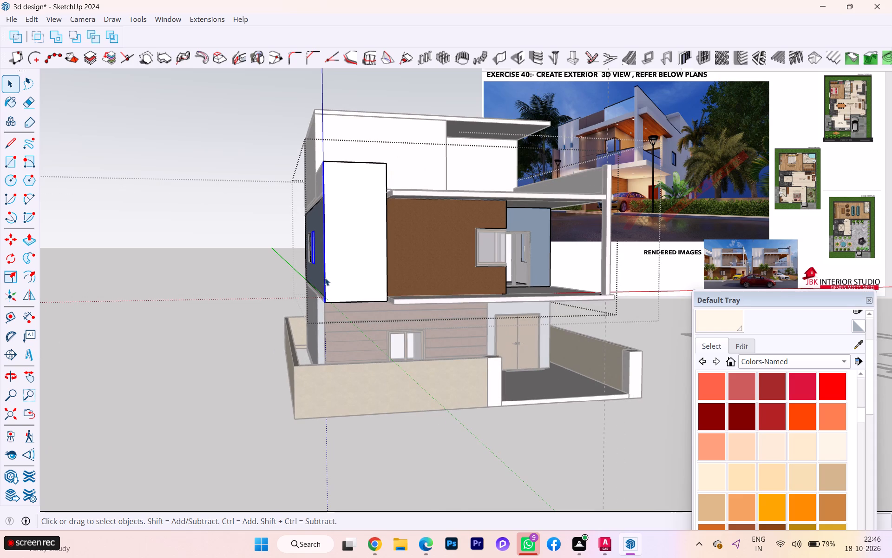
ctrl+shift+click(312, 250)
ctrl+shift+drag(316, 259, 316, 258)
ctrl+shift+drag(316, 258, 303, 234)
ctrl+shift+drag(313, 274, 311, 232)
scroll(332, 312, up, 1)
key(m)
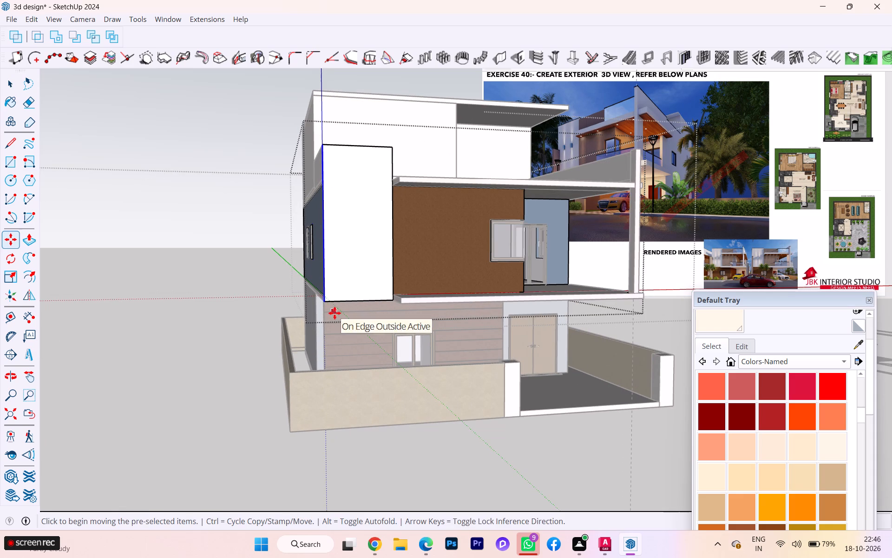
key(Return)
scroll(332, 310, up, 4)
click(320, 299)
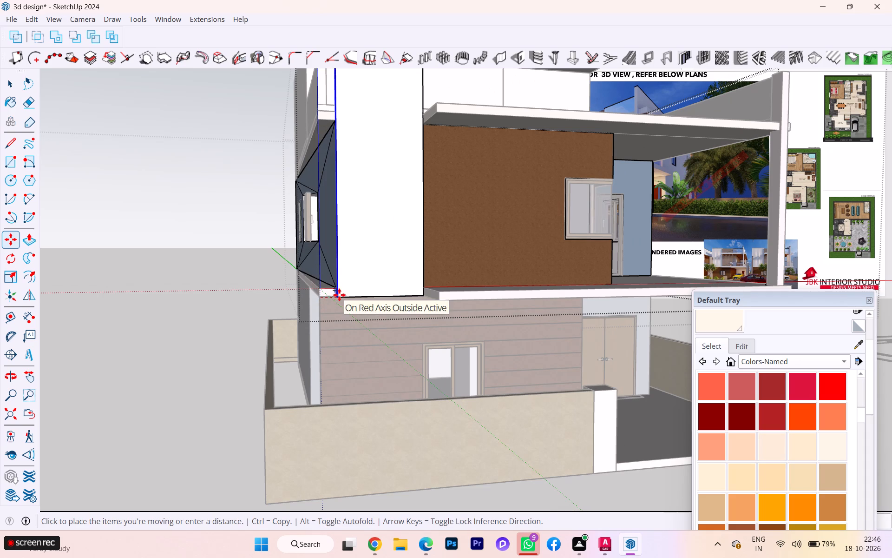
click(423, 292)
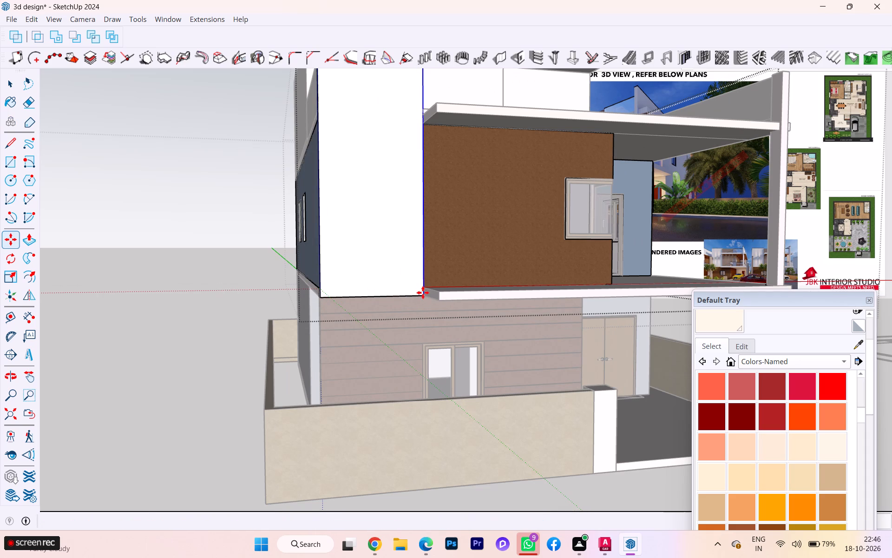
text(/3)
key(Return)
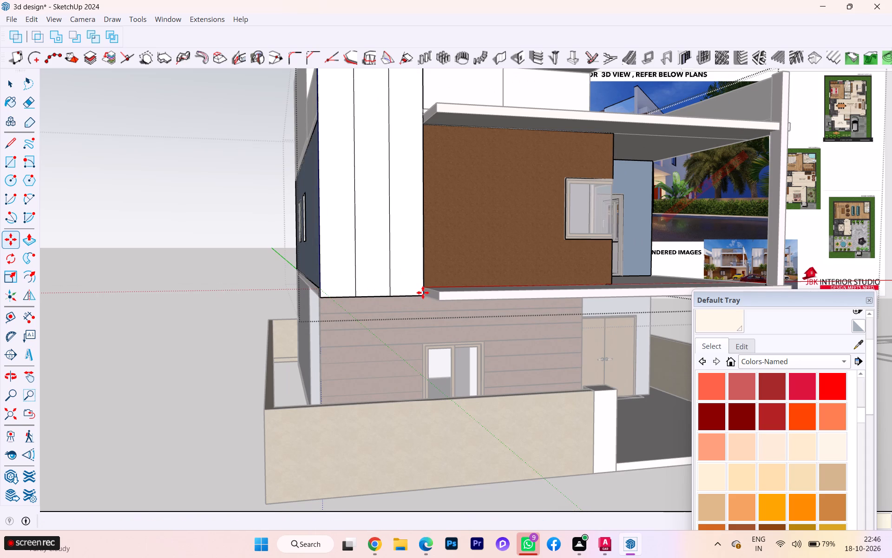
key(space)
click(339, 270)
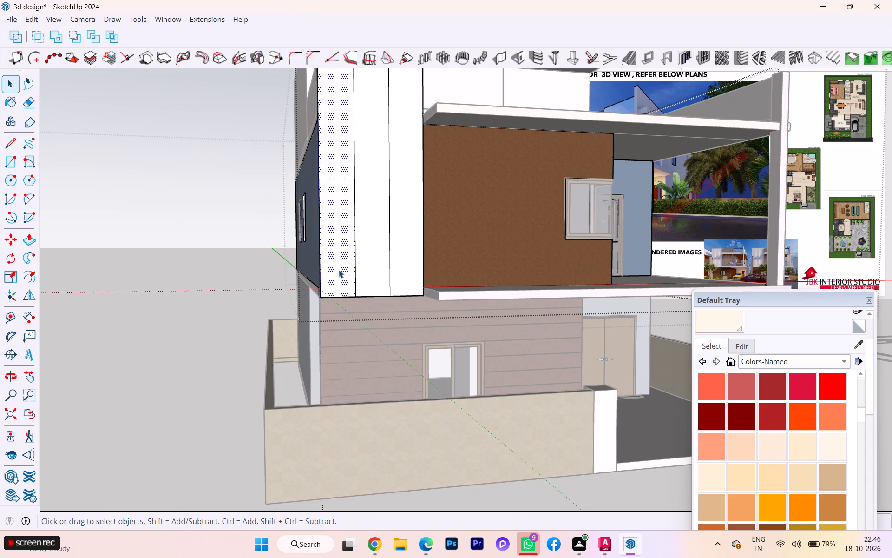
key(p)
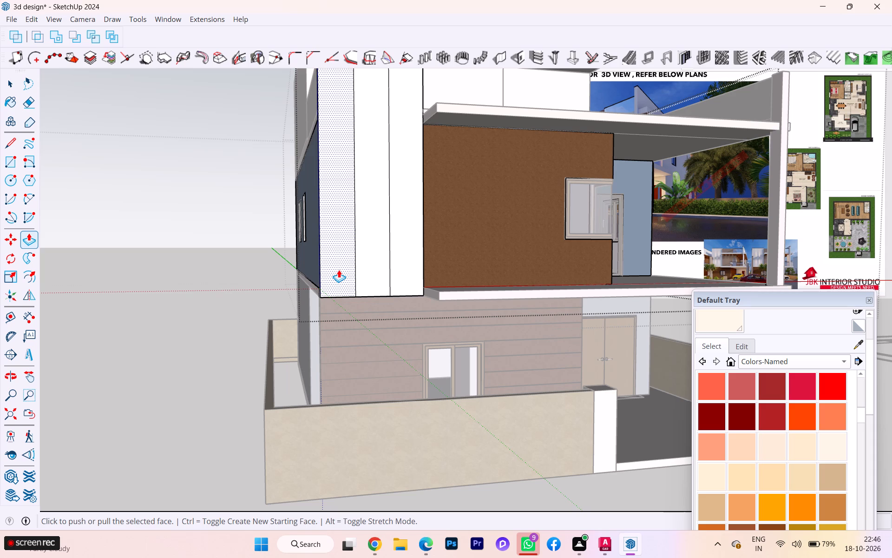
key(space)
Copy the panel's two strip division lines half a strip width towards its outer edge, splitting the first two strips.
click(355, 285)
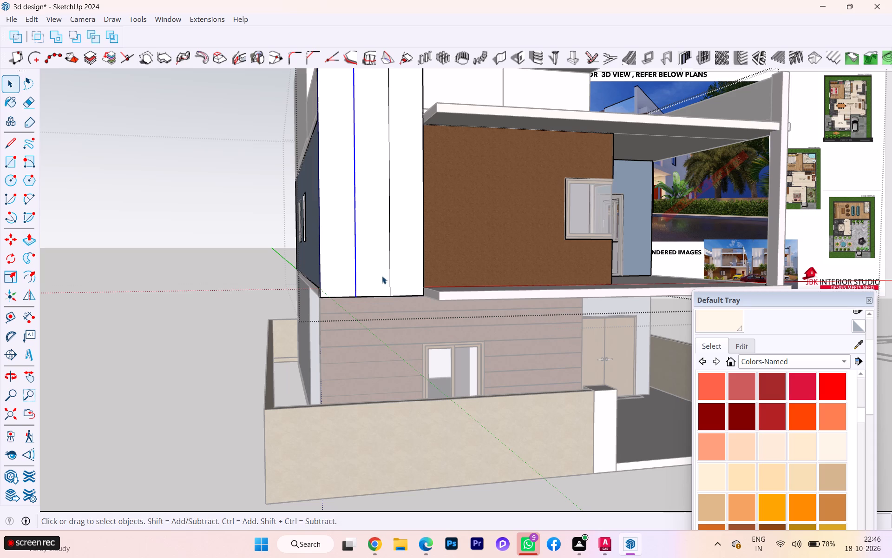
ctrl+click(390, 268)
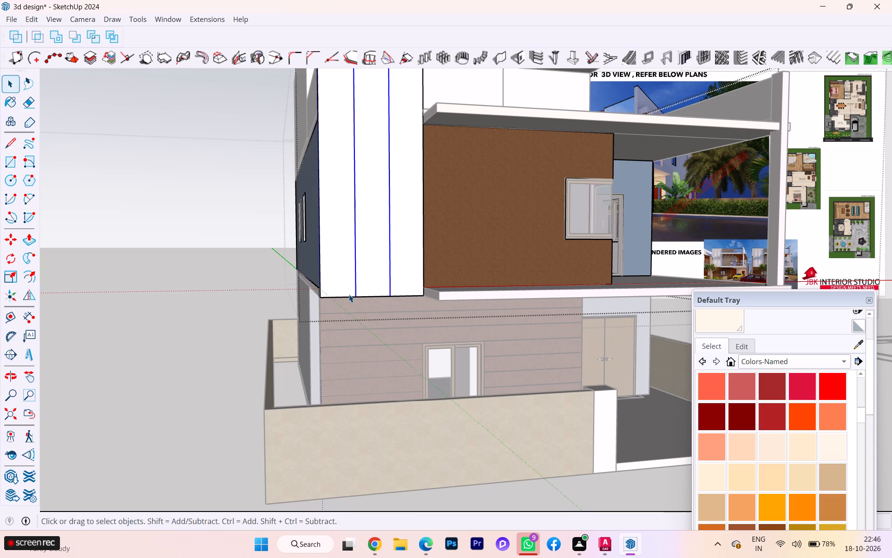
key(m)
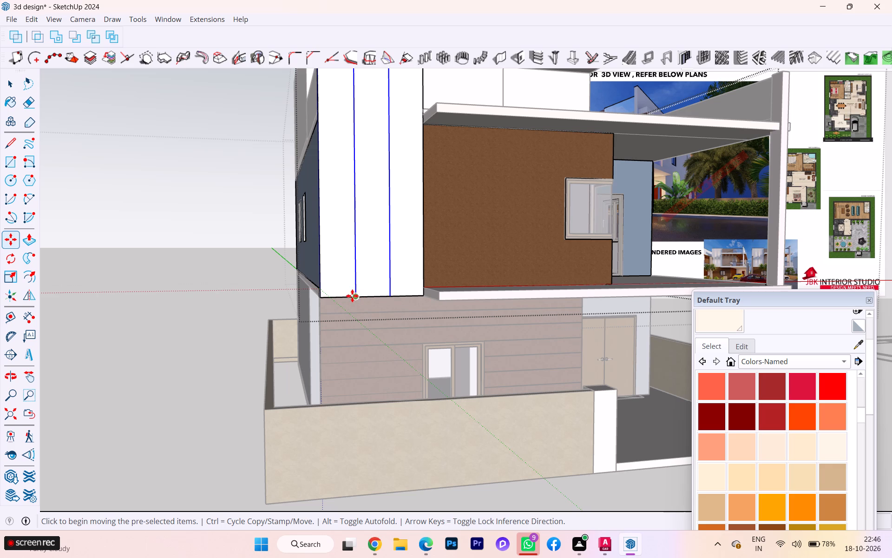
click(354, 295)
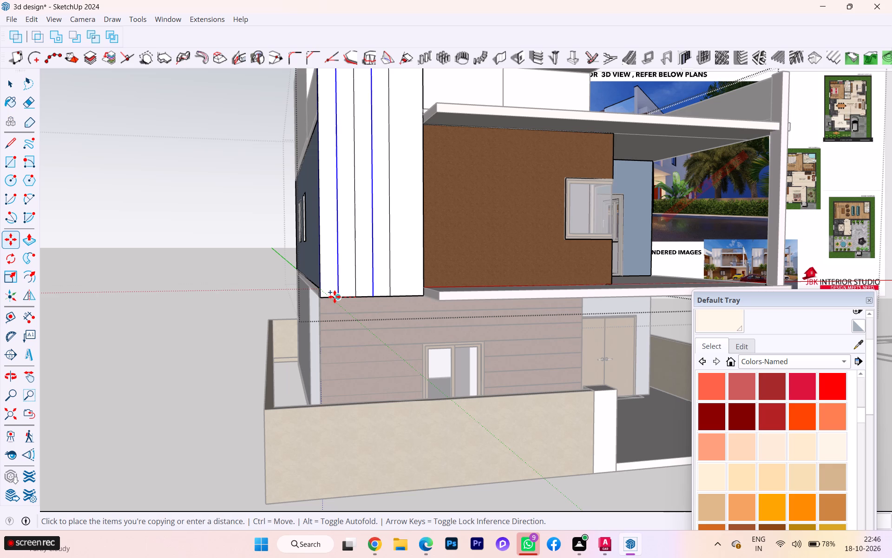
click(334, 297)
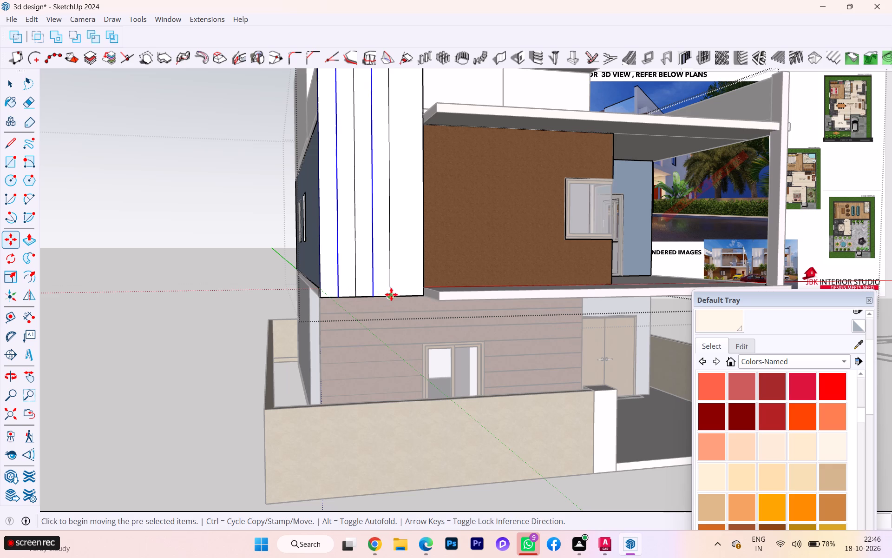
Copy the two selected strip lines towards the brown wall, then delete the surplus line close to the existing division.
click(376, 294)
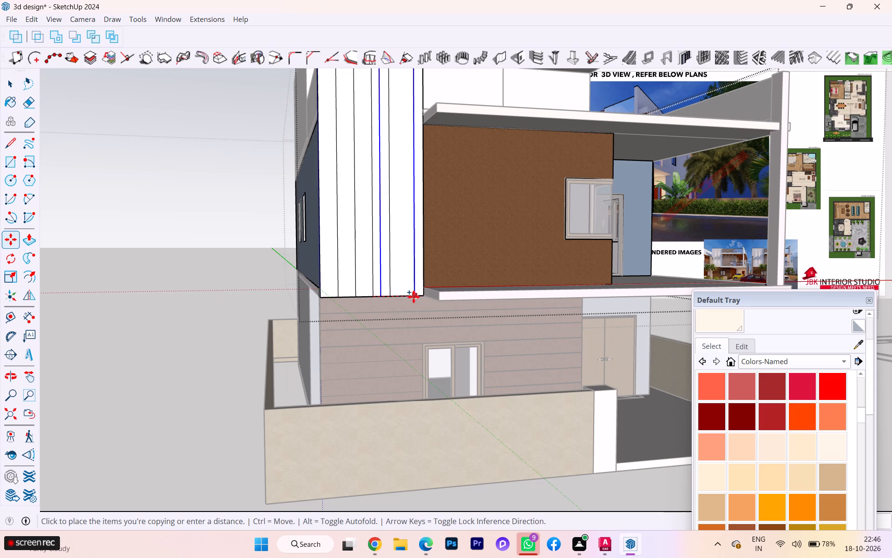
click(416, 297)
key(space)
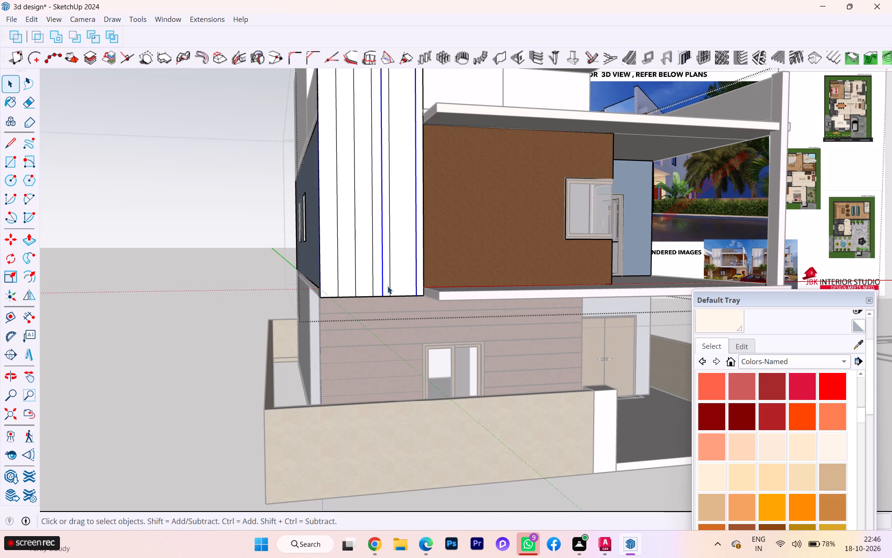
click(385, 285)
click(382, 282)
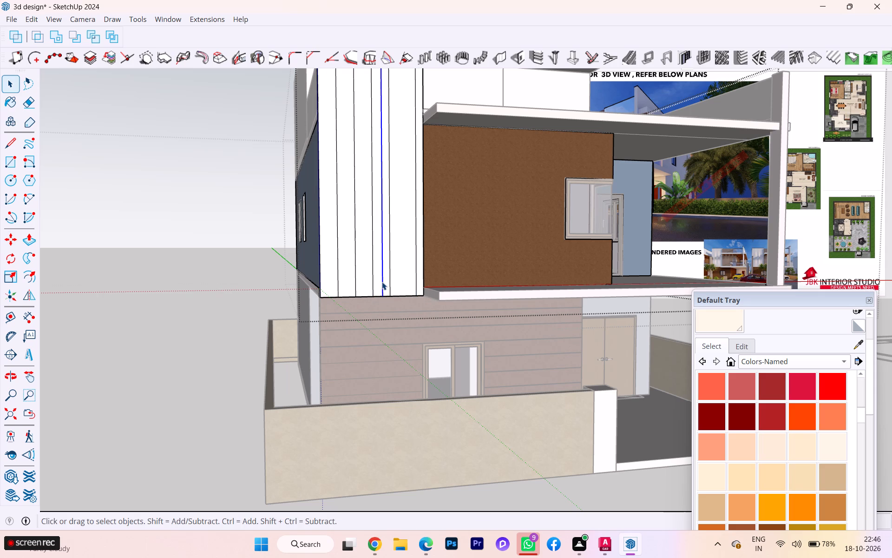
key(Delete)
Copy the strip line nearest the brown wall back towards the previous division, splitting the wide strip between them.
scroll(402, 286, up, 1)
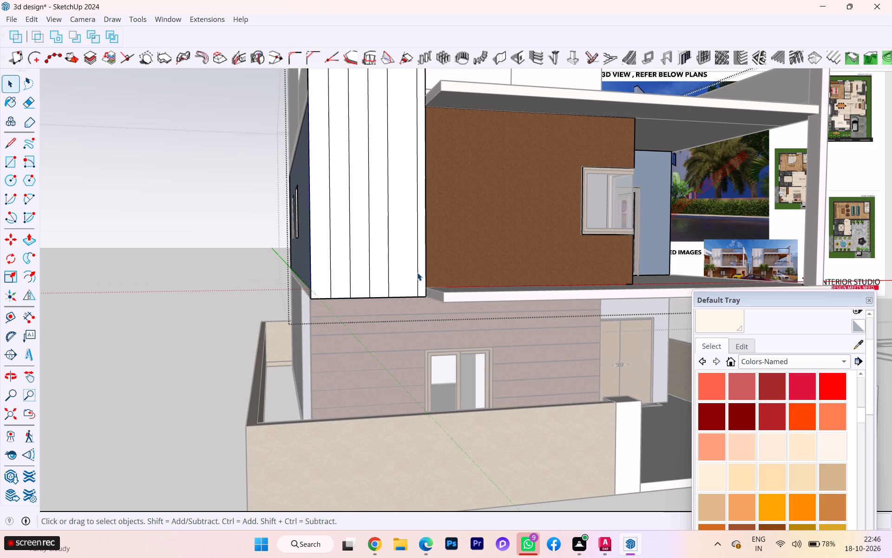
click(417, 272)
key(m)
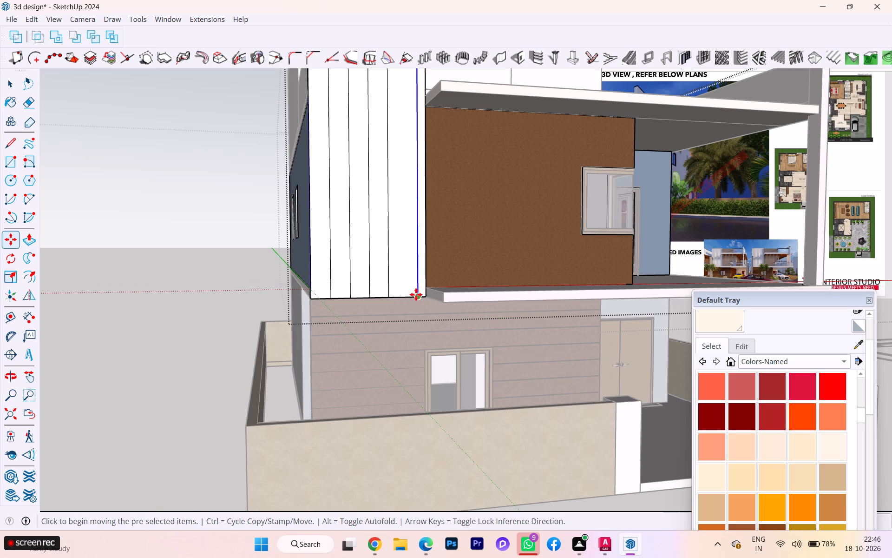
click(417, 296)
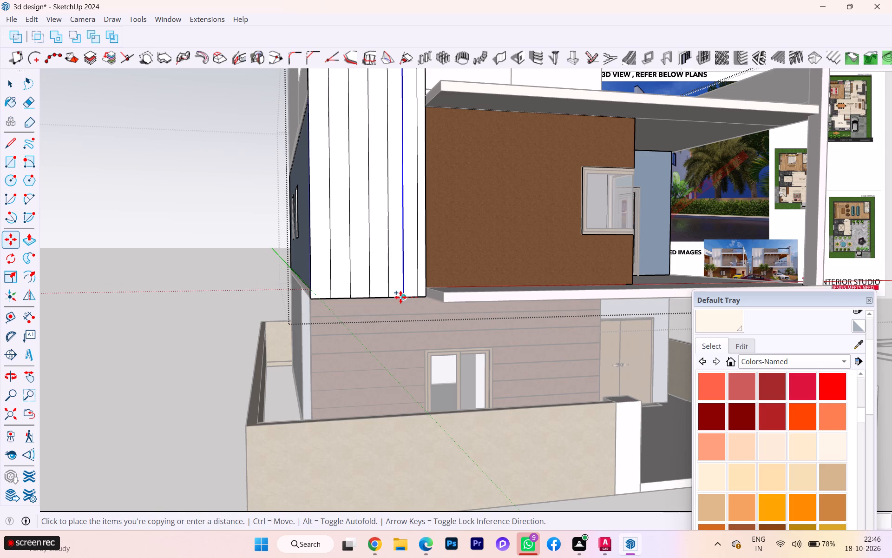
click(400, 297)
Select all six vertical strip lines on the raised panel and copy them 2 mm towards its outer edge as grooves.
key(space)
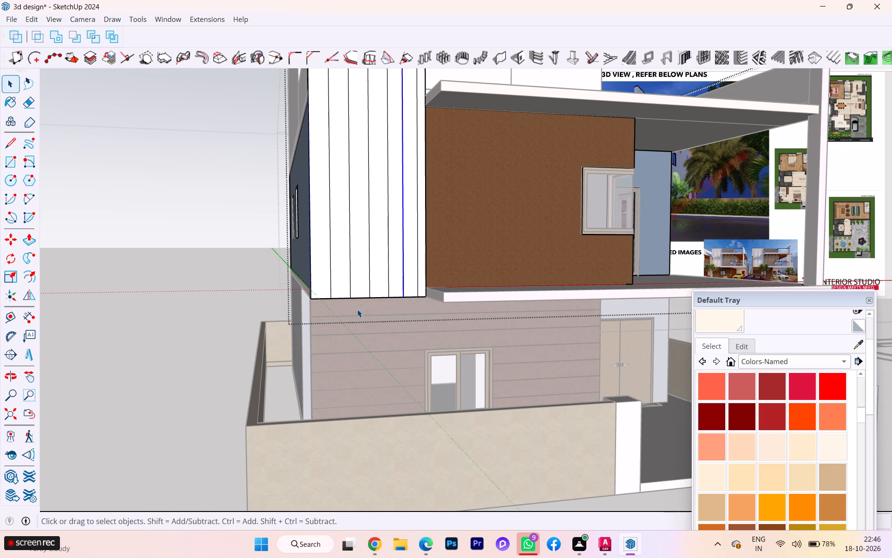
ctrl+click(330, 277)
ctrl+click(350, 266)
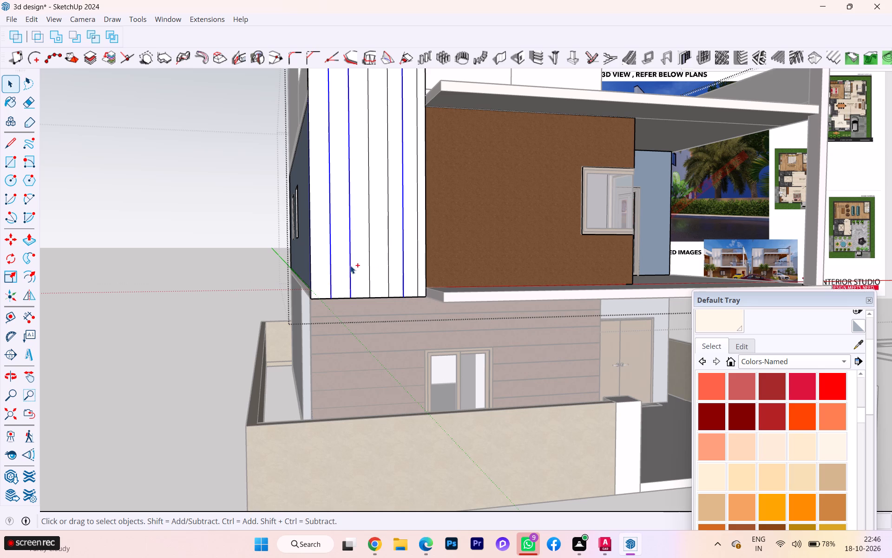
ctrl+click(371, 266)
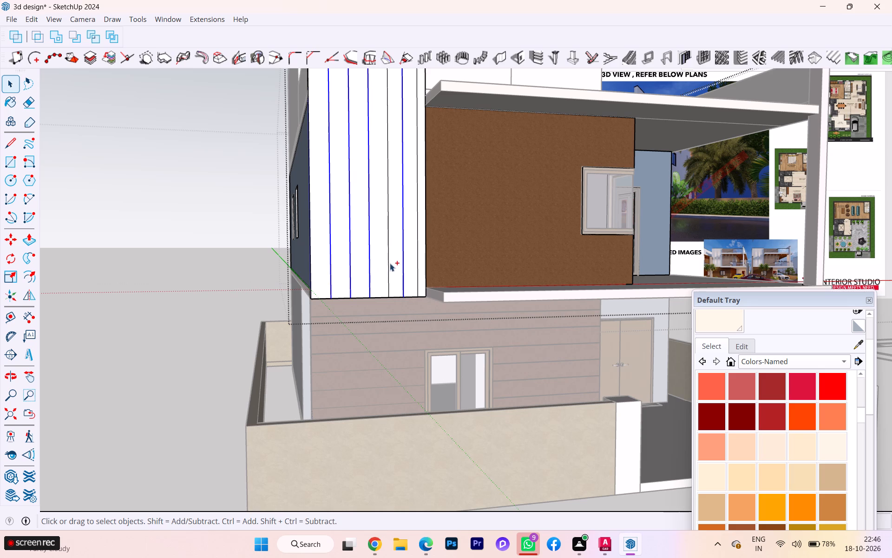
ctrl+click(387, 268)
ctrl+click(418, 270)
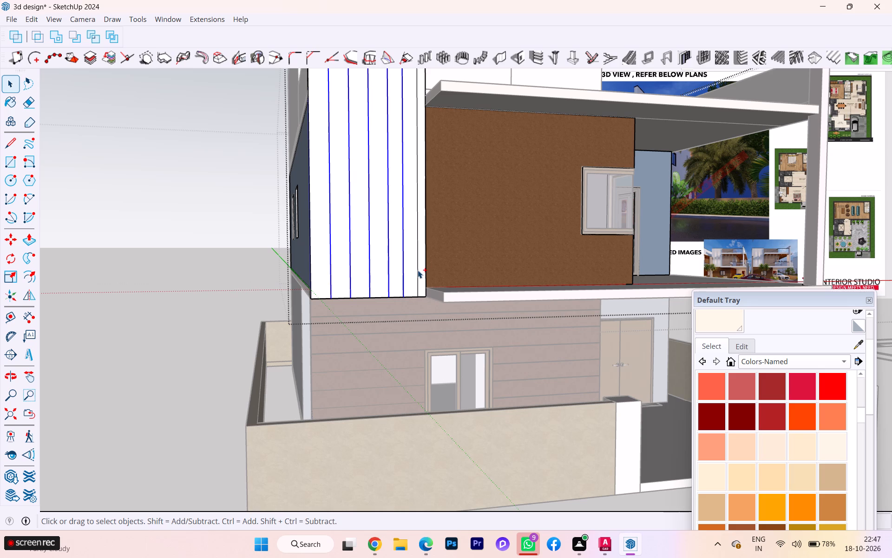
scroll(361, 295, down, 5)
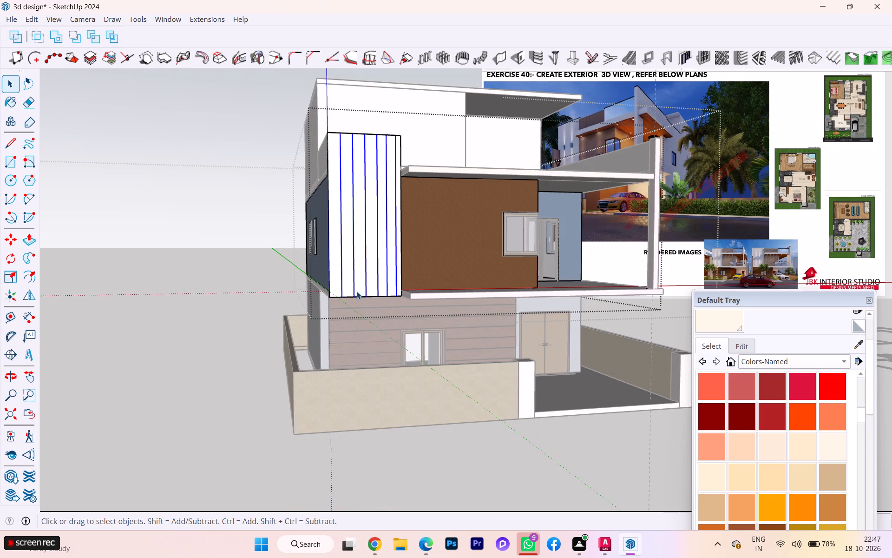
scroll(355, 288, up, 5)
key(m)
key(Return)
scroll(351, 287, up, 3)
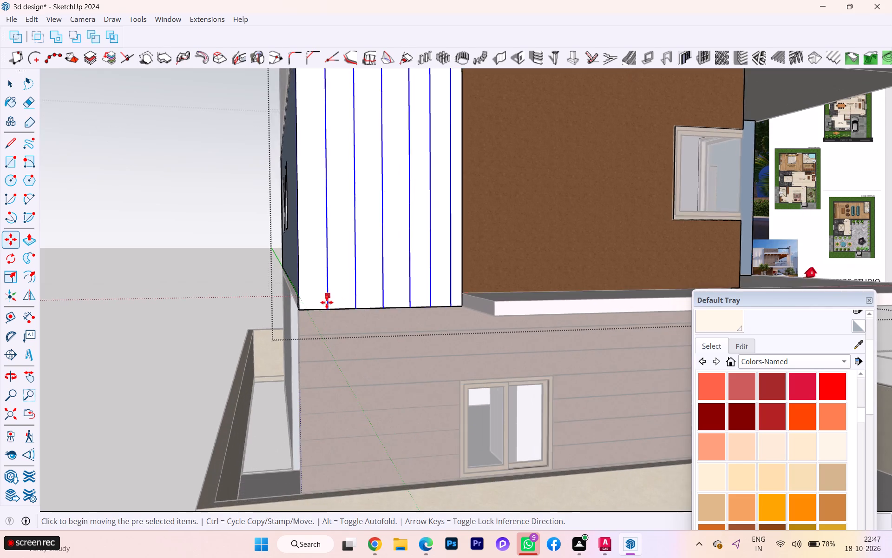
scroll(327, 302, up, 2)
click(327, 310)
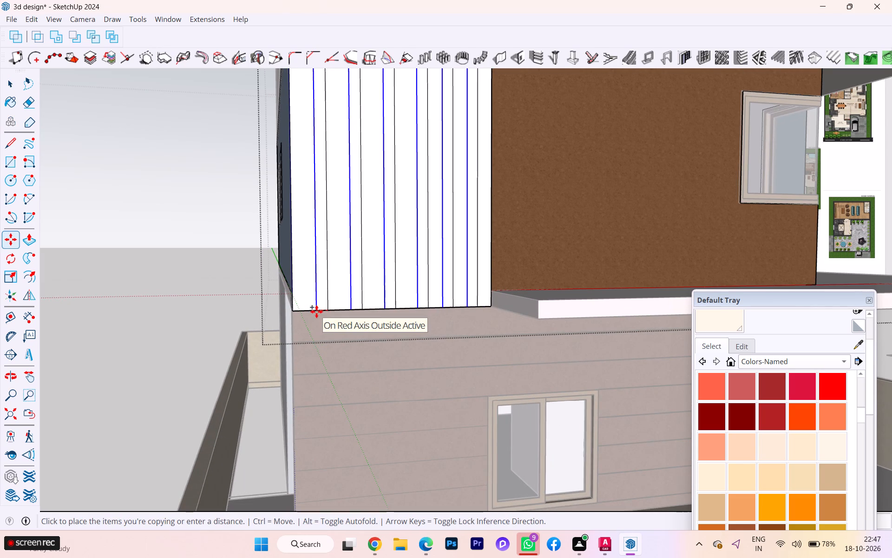
text(2mm)
key(Return)
key(space)
Pull each of the raised panel's seven wide vertical strips outward 2 mm, leaving the narrow grooves between them.
scroll(327, 295, down, 1)
scroll(327, 295, up, 3)
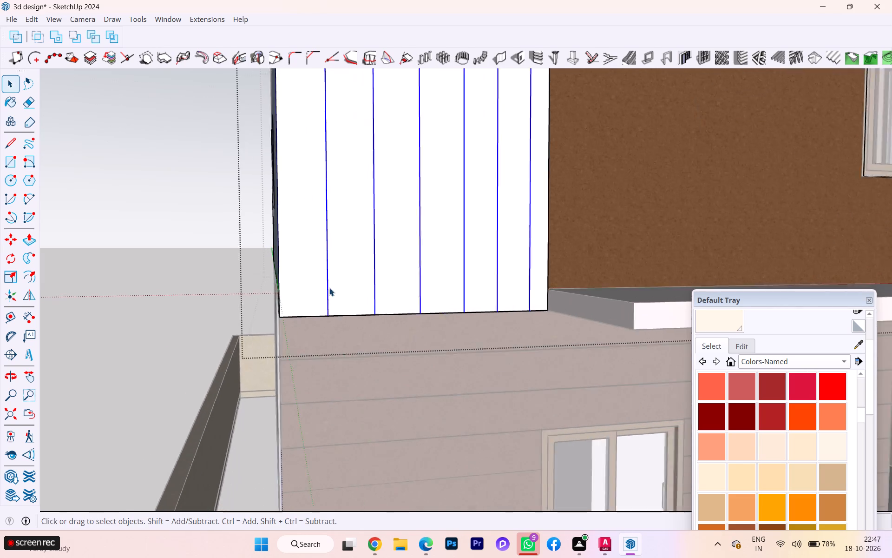
scroll(329, 288, up, 3)
scroll(345, 281, down, 1)
scroll(345, 281, up, 3)
scroll(345, 281, down, 1)
scroll(345, 281, up, 7)
click(284, 300)
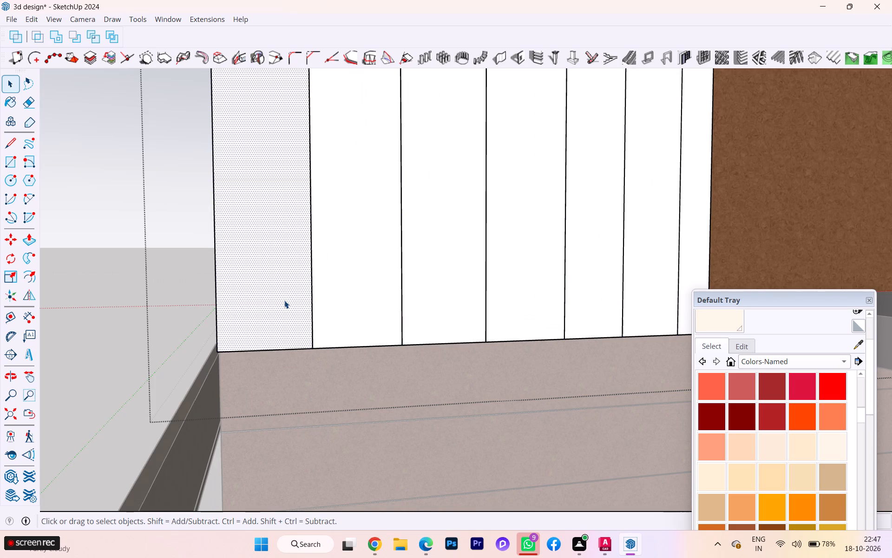
key(p)
click(284, 300)
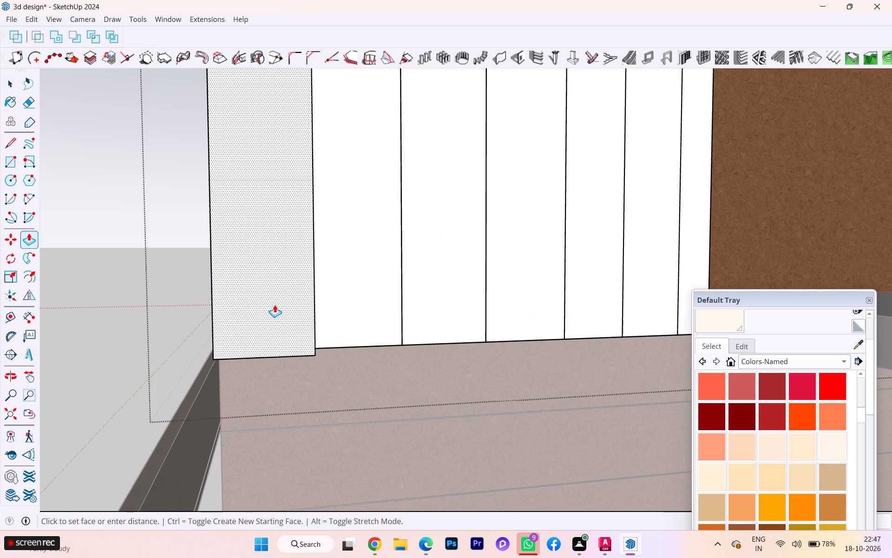
text(2mm)
key(Return)
double_click(343, 290)
double_click(416, 277)
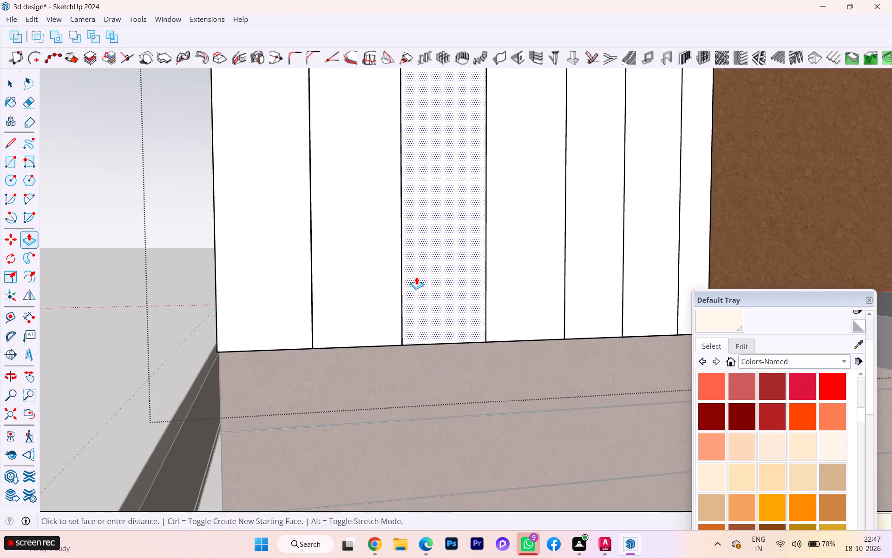
double_click(494, 268)
double_click(571, 255)
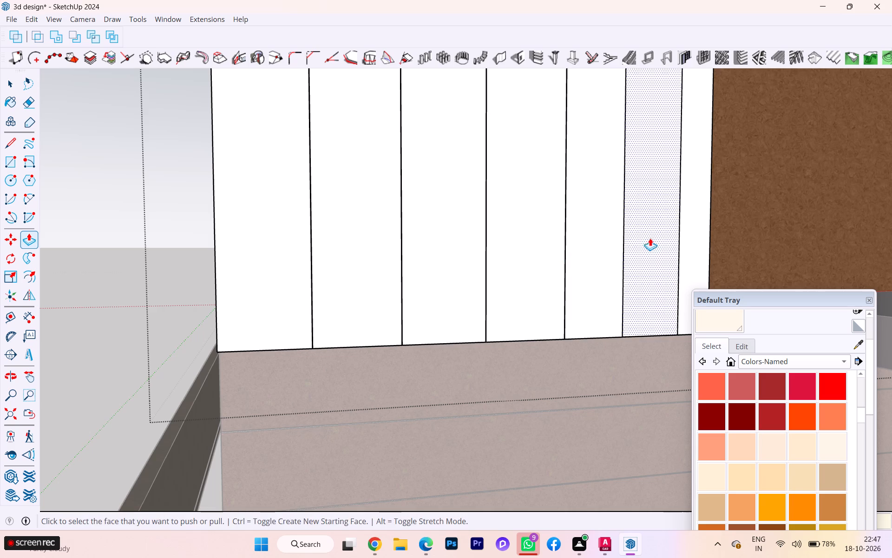
double_click(654, 238)
double_click(682, 229)
key(space)
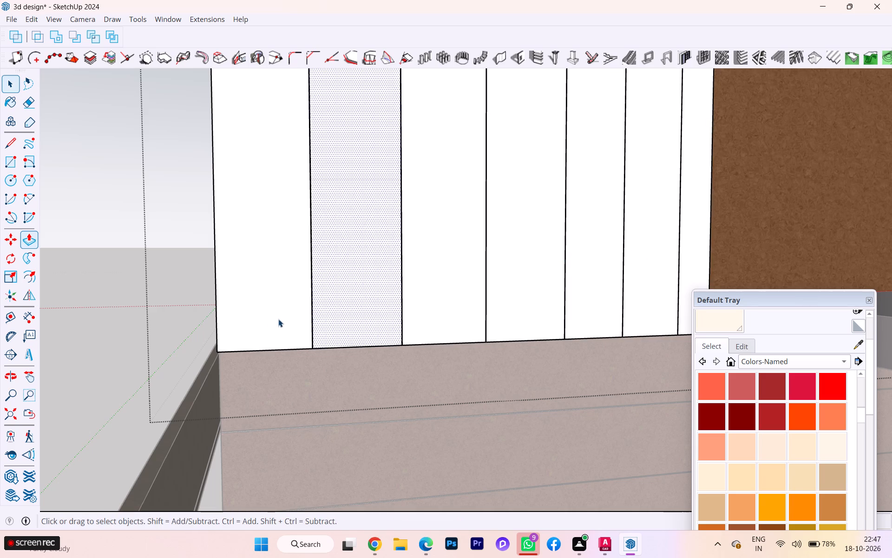
Examine the grooved vertical strips on the raised panel up close and from above, alongside the reference render.
scroll(259, 321, down, 3)
scroll(390, 302, down, 4)
middle_drag(341, 322, 118, 376)
scroll(173, 357, down, 3)
scroll(173, 357, up, 1)
scroll(173, 356, down, 2)
scroll(202, 349, up, 2)
scroll(202, 349, down, 1)
scroll(205, 349, up, 1)
scroll(236, 352, down, 9)
scroll(287, 366, up, 1)
scroll(287, 366, down, 3)
scroll(324, 368, up, 8)
scroll(324, 368, down, 5)
scroll(237, 378, down, 1)
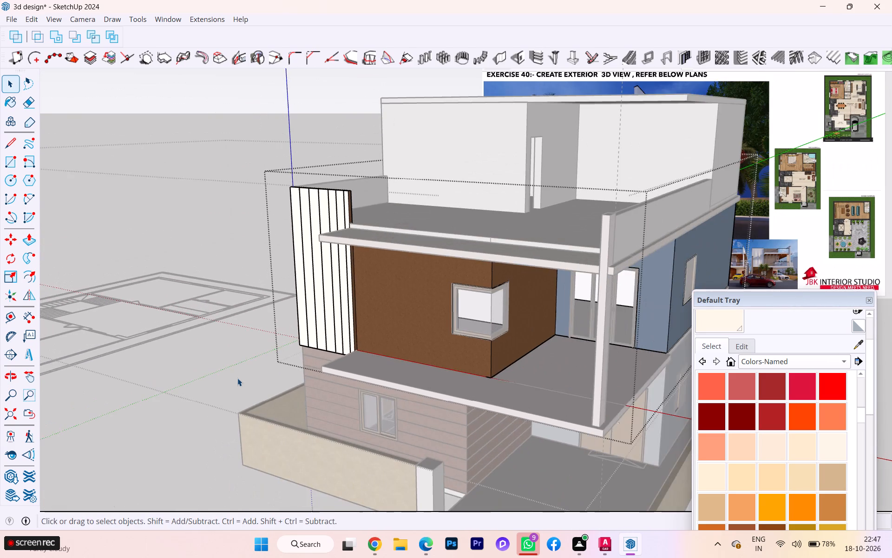
middle_drag(237, 378, 297, 384)
scroll(246, 396, down, 3)
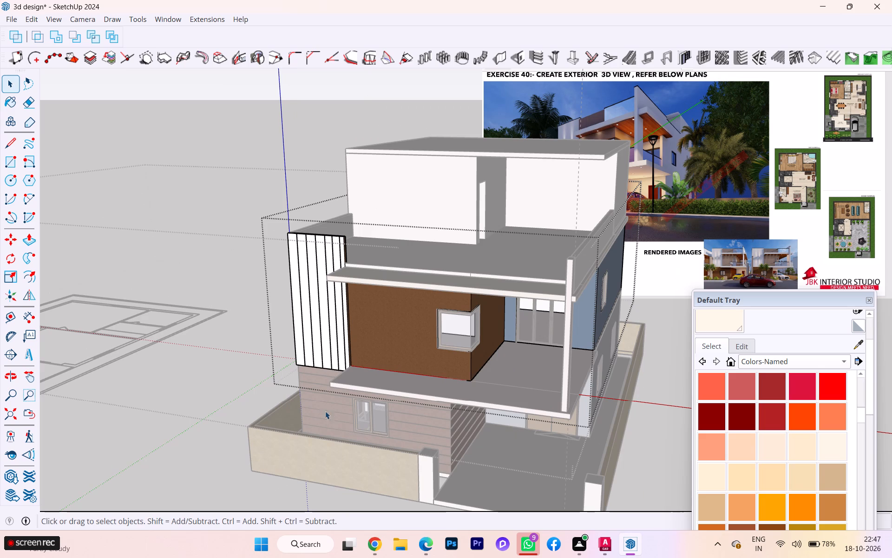
scroll(256, 435, down, 2)
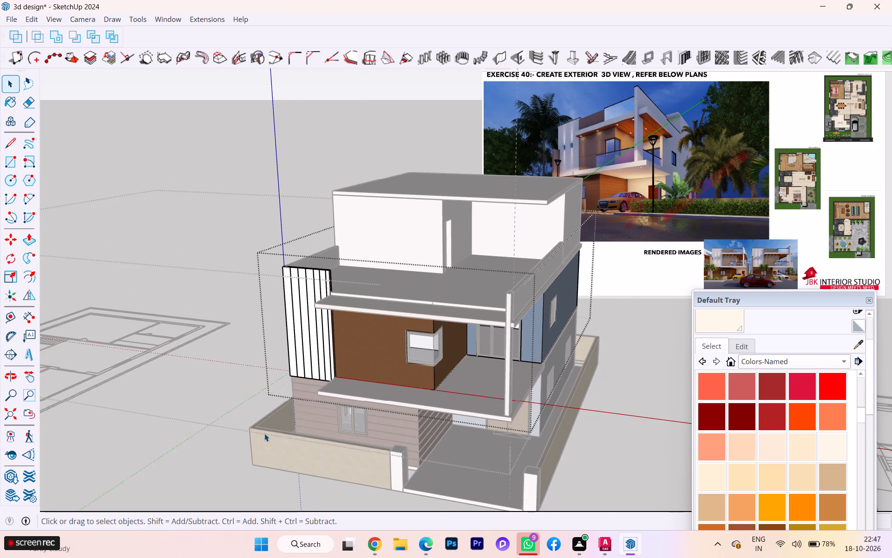
middle_drag(265, 433, 311, 424)
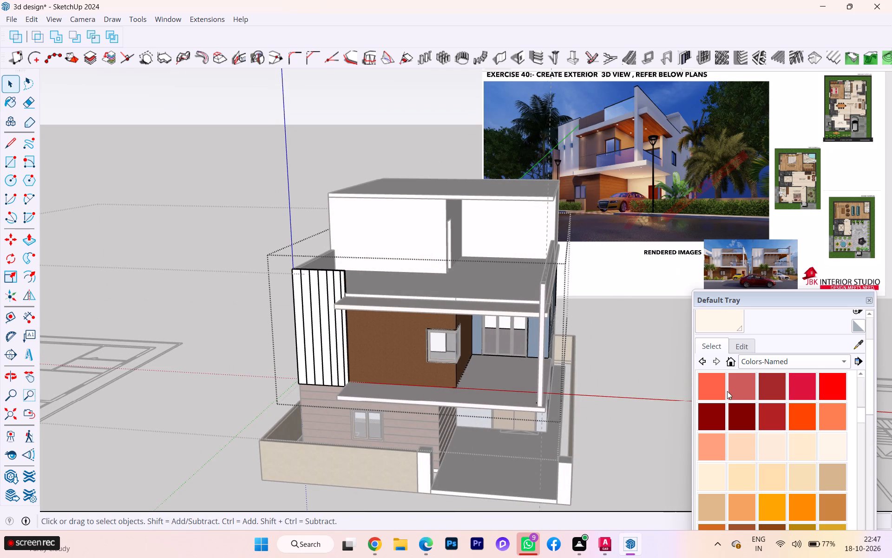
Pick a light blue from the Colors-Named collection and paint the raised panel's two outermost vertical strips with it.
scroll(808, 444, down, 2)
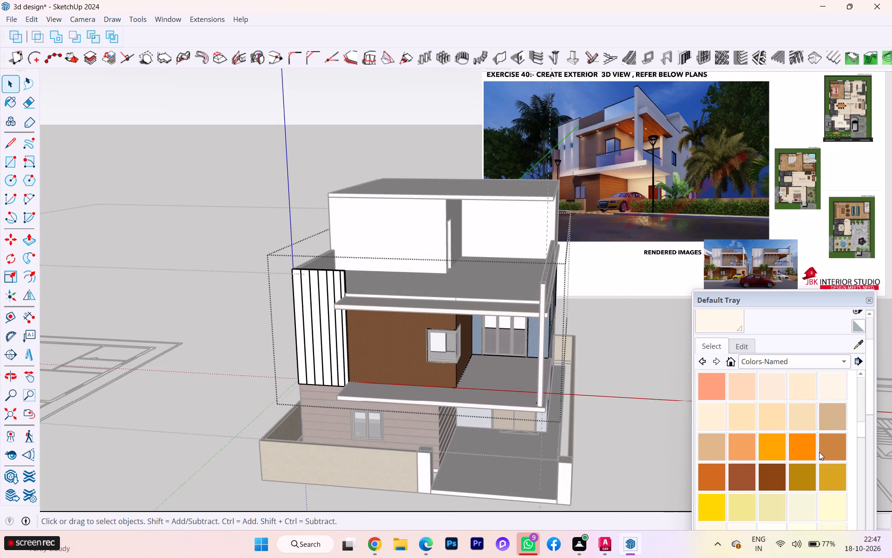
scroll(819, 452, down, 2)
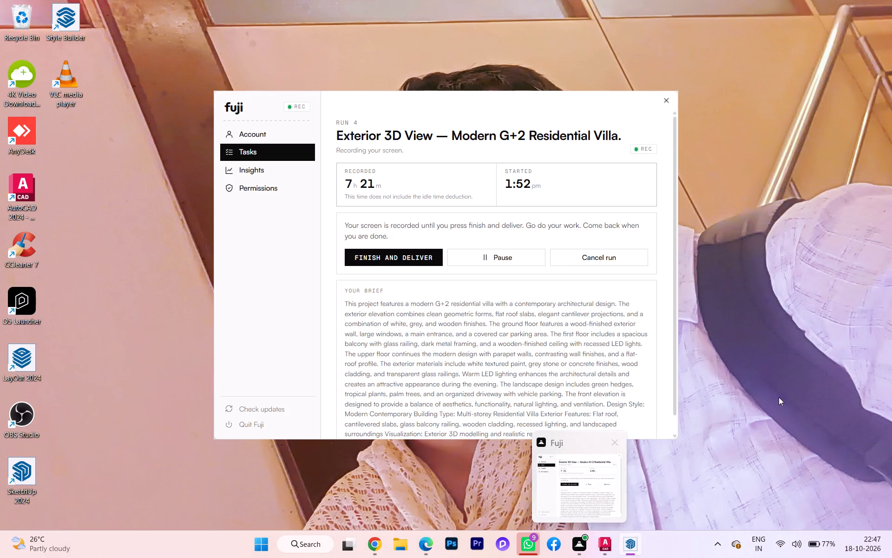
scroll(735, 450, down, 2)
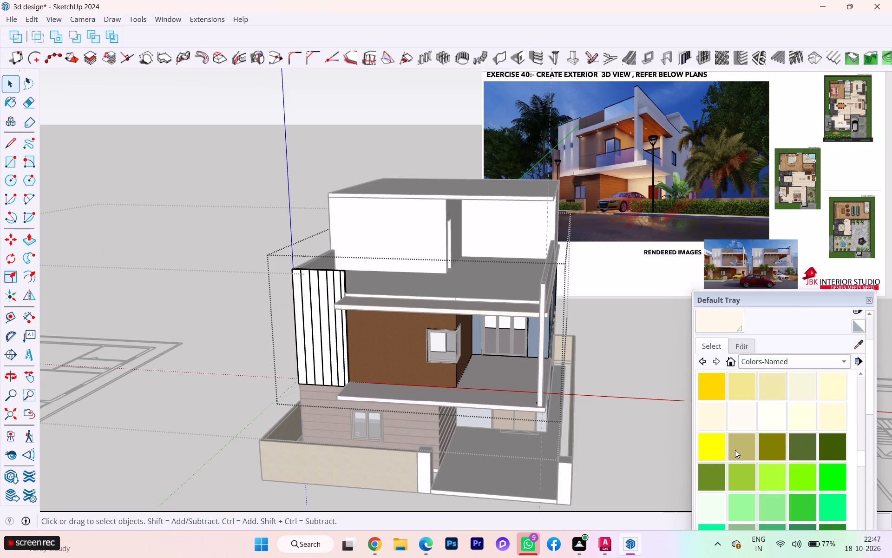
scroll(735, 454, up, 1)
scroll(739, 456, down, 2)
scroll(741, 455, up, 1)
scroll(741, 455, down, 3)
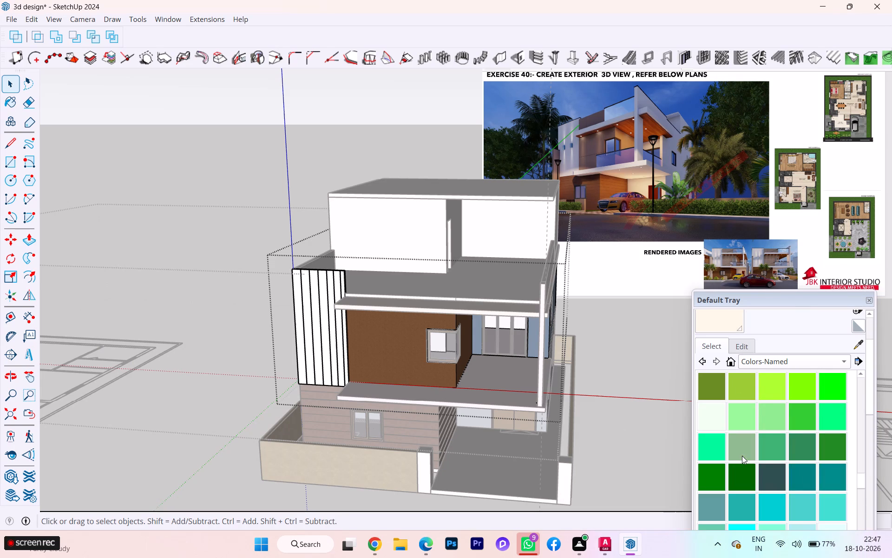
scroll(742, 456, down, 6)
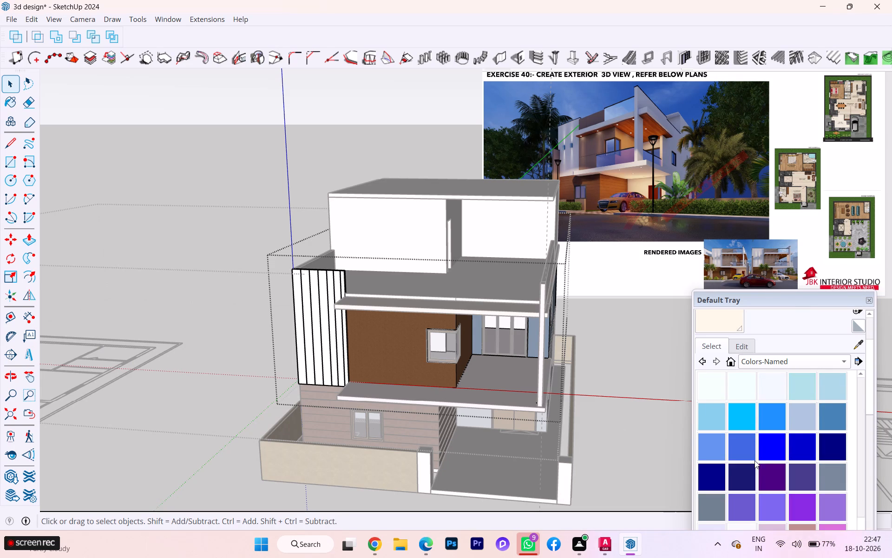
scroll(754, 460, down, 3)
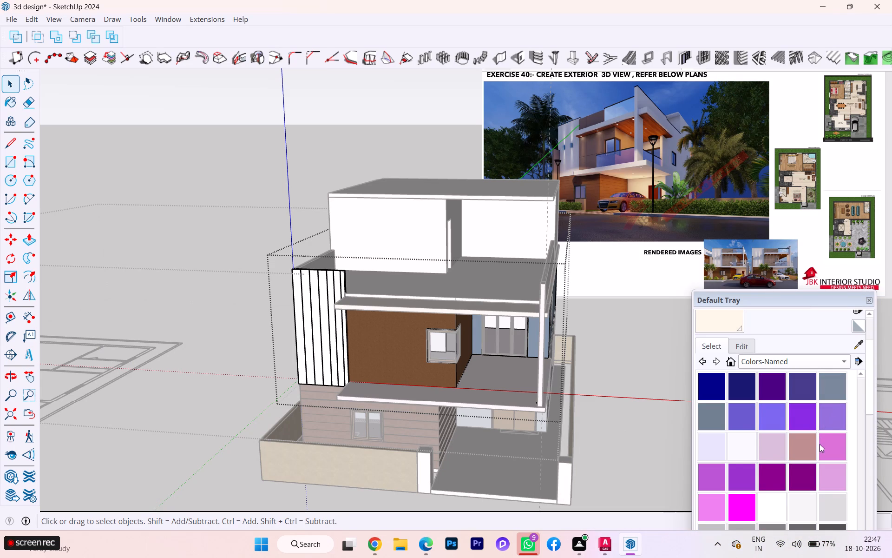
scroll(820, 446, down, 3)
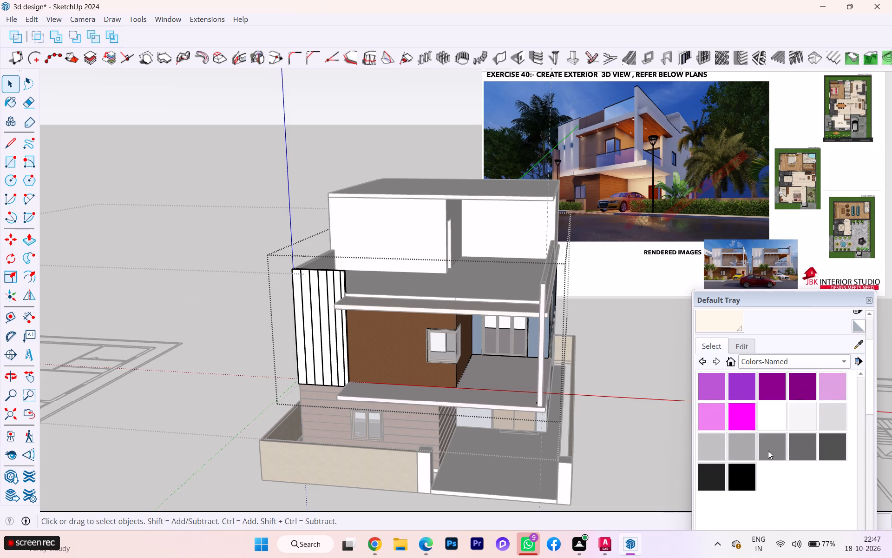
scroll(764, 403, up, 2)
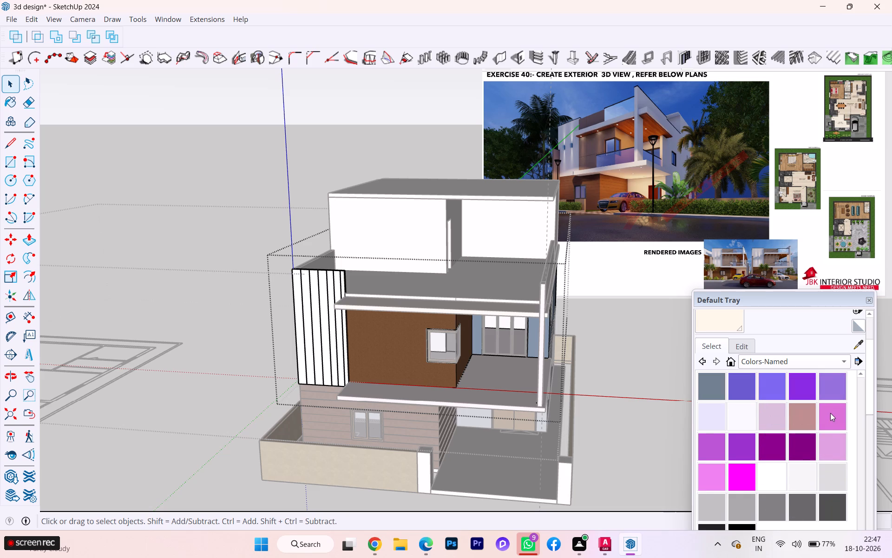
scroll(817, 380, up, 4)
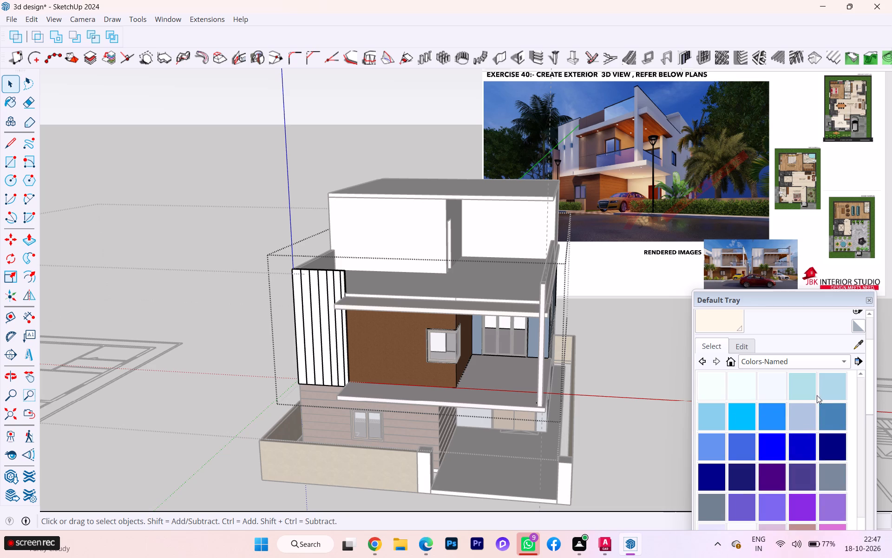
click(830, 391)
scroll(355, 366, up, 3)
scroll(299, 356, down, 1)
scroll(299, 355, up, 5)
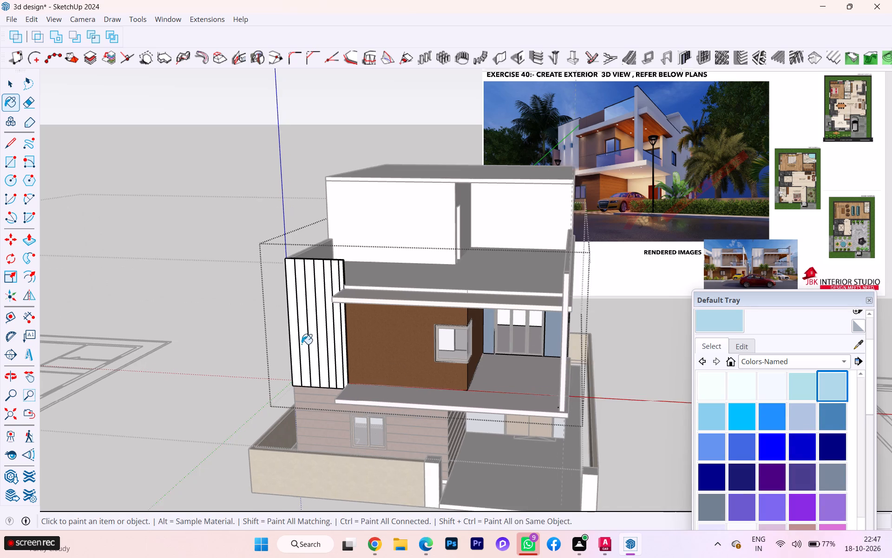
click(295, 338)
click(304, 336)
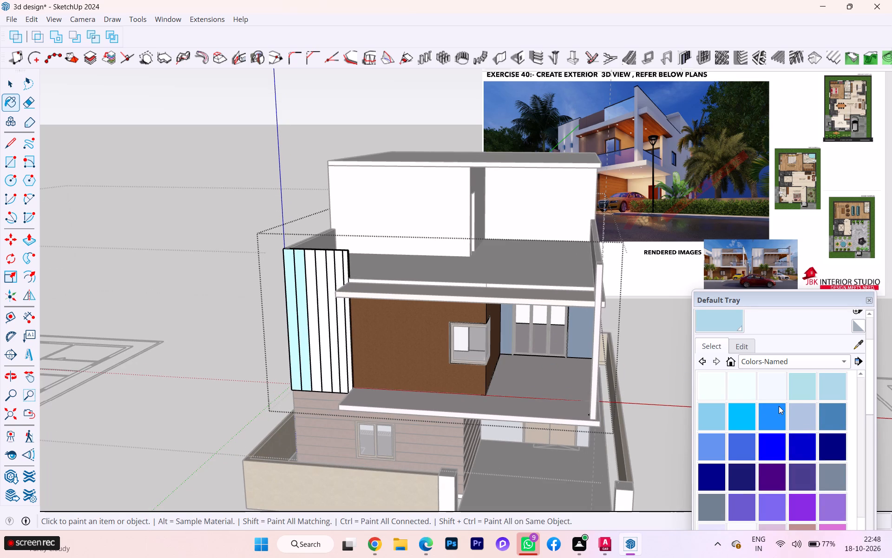
Paint all seven wide vertical strips of the raised panel bright pink from Colors-Named and close the open groups.
scroll(824, 392, down, 1)
scroll(824, 395, up, 4)
scroll(824, 395, down, 2)
scroll(824, 395, up, 1)
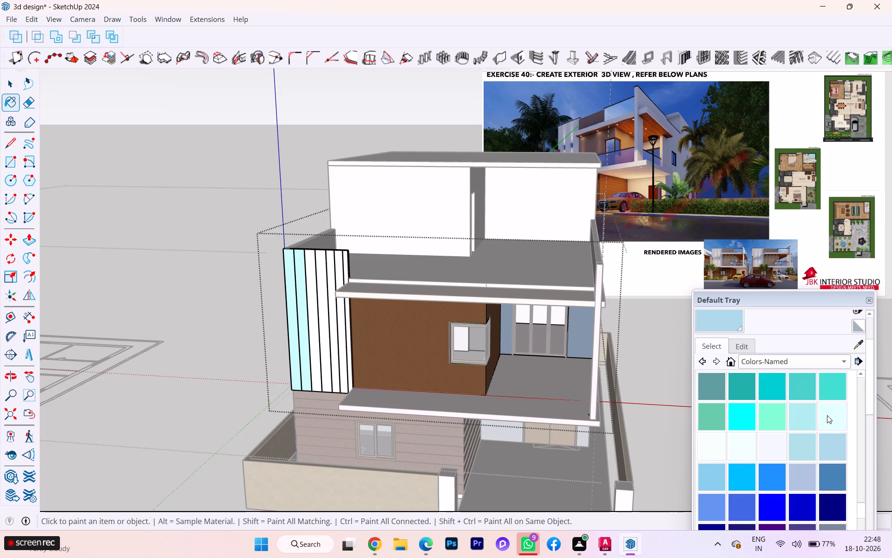
scroll(826, 408, up, 9)
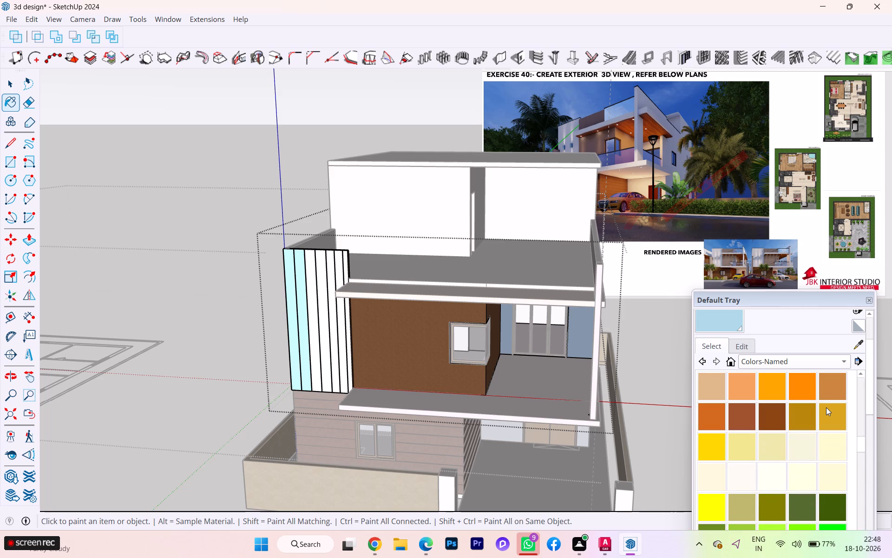
scroll(807, 419, up, 4)
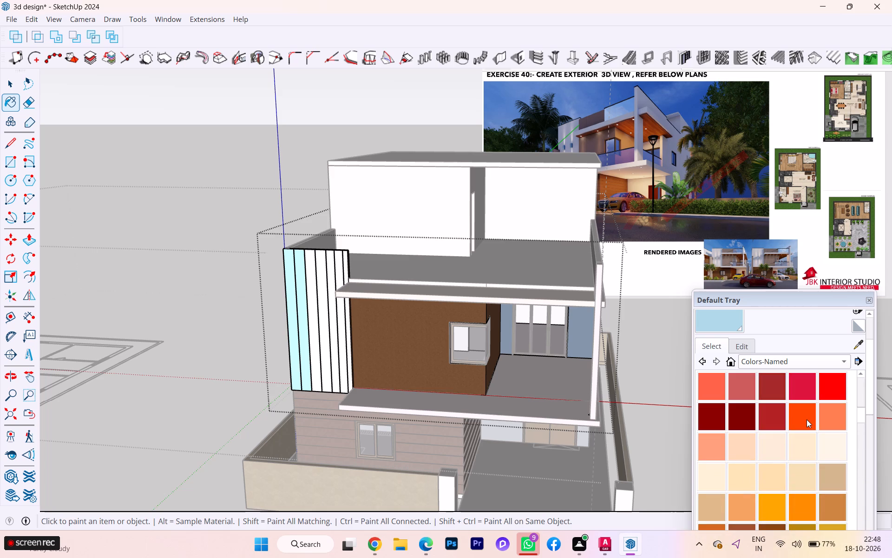
scroll(807, 419, up, 3)
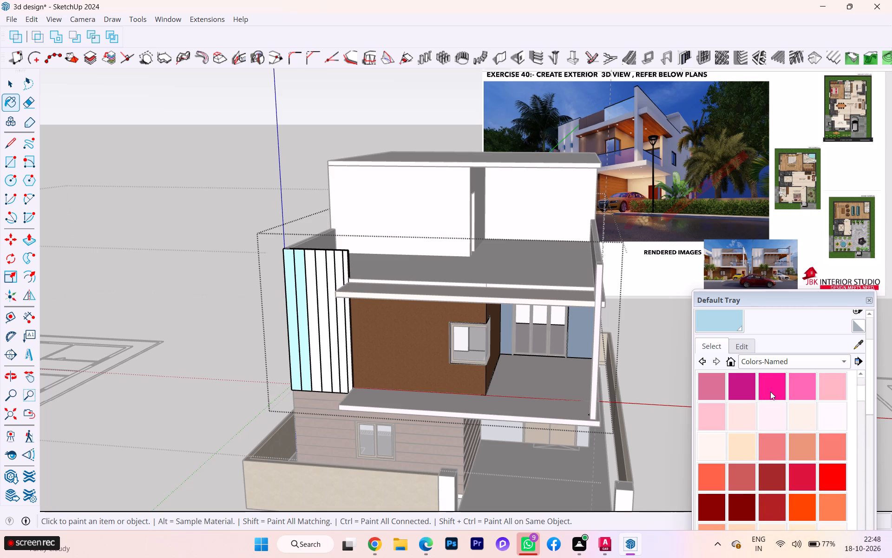
click(769, 390)
scroll(289, 330, up, 3)
scroll(291, 328, down, 2)
scroll(291, 328, up, 2)
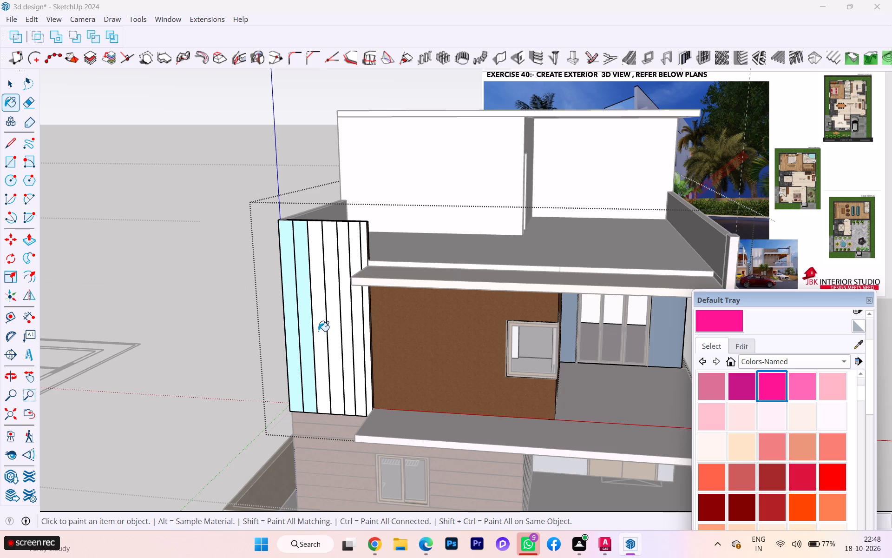
click(318, 331)
click(329, 328)
click(342, 323)
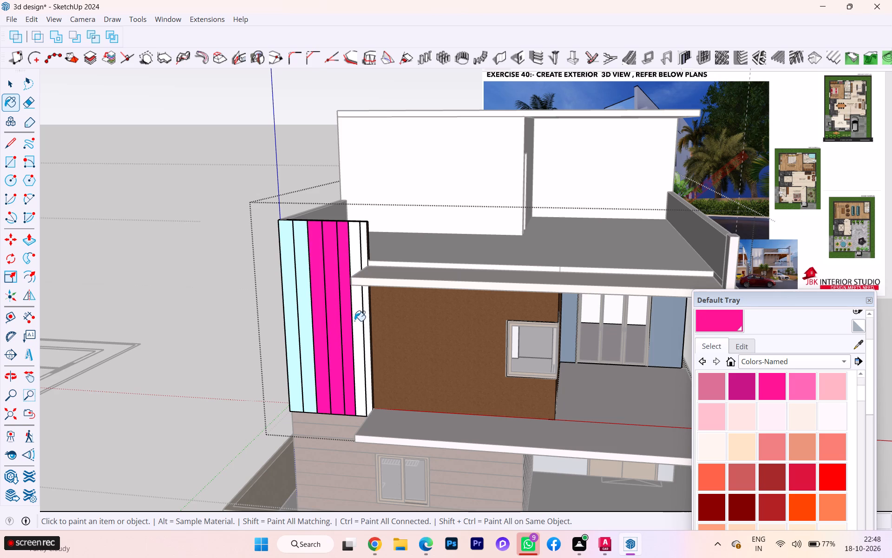
click(354, 321)
click(366, 319)
scroll(306, 321, up, 3)
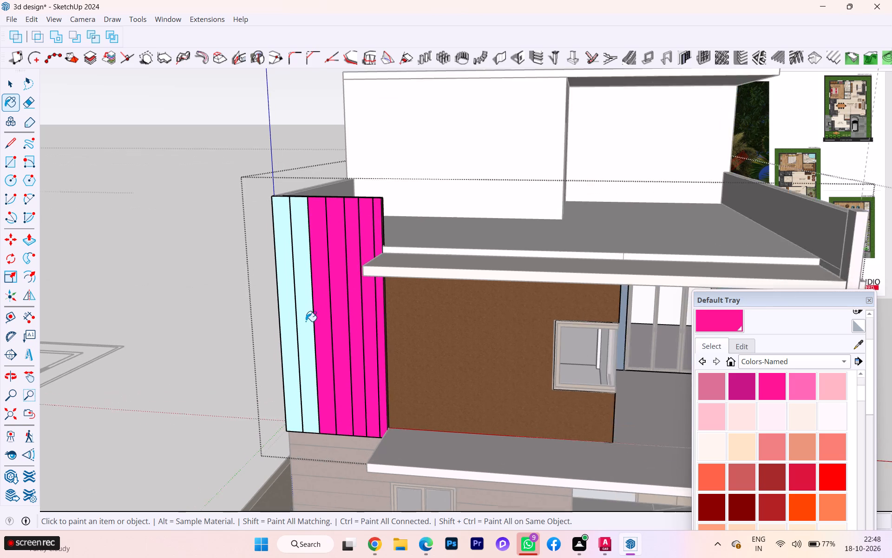
click(306, 321)
click(289, 316)
scroll(311, 351, down, 5)
key(space)
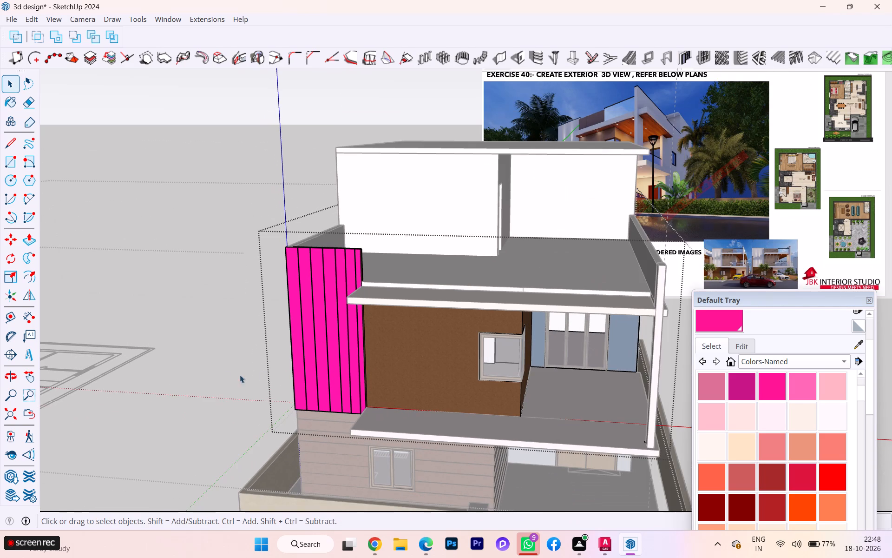
click(217, 371)
double_click(217, 371)
double_click(236, 367)
drag(235, 368, 231, 372)
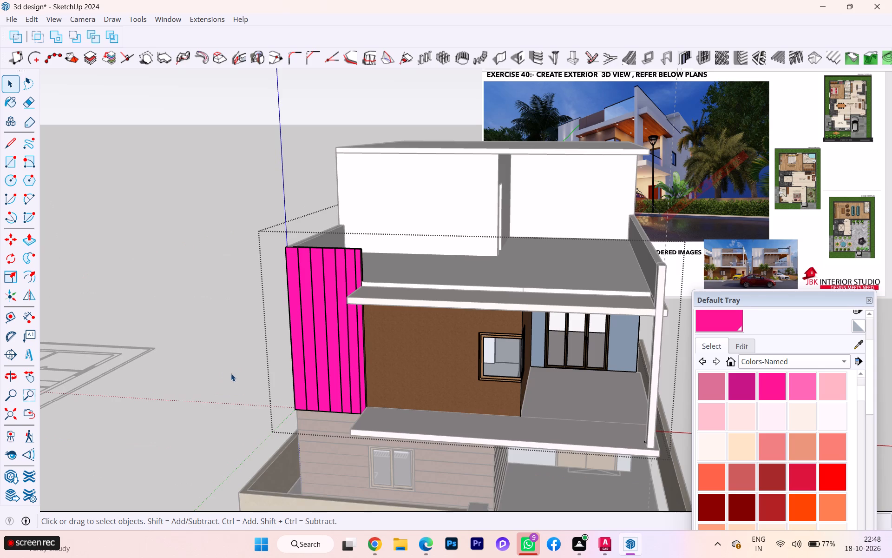
triple_click(231, 373)
click(228, 373)
click(228, 373)
Examine the narrow grooves between the pink strips up close from both sides, near the brown wall.
scroll(297, 390, up, 7)
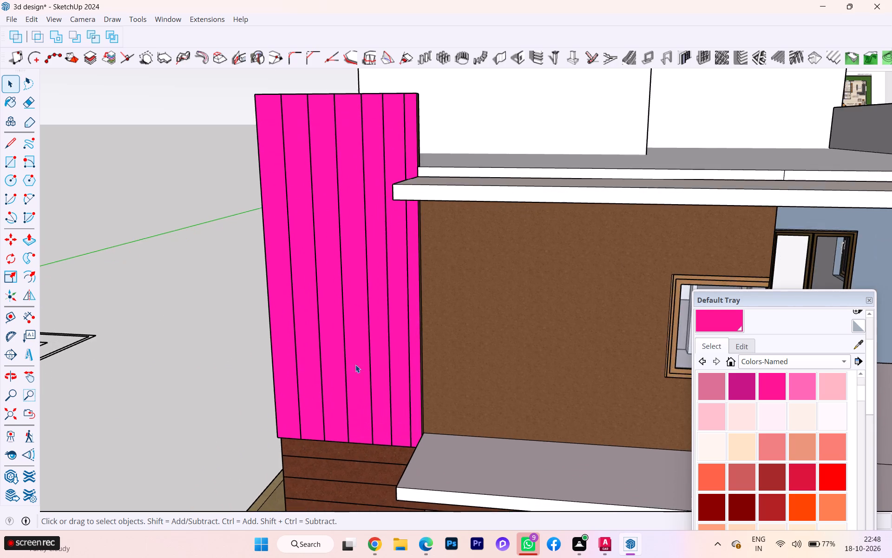
scroll(355, 365, up, 4)
scroll(384, 356, down, 1)
scroll(385, 356, up, 6)
scroll(420, 340, down, 1)
scroll(420, 340, up, 7)
scroll(397, 350, down, 4)
scroll(396, 350, up, 4)
scroll(394, 351, down, 1)
scroll(393, 351, up, 2)
scroll(387, 352, down, 1)
scroll(387, 352, up, 2)
scroll(387, 352, down, 2)
scroll(388, 352, up, 4)
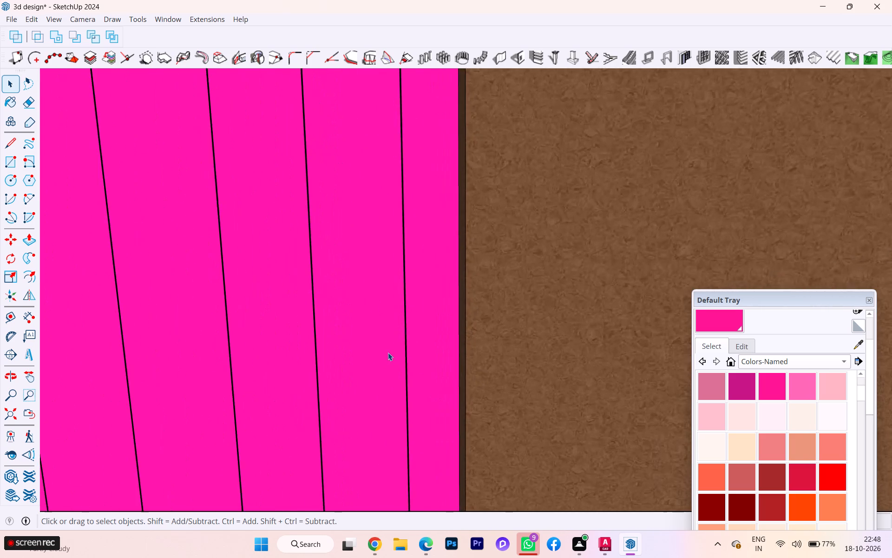
scroll(388, 352, up, 12)
scroll(424, 358, down, 2)
scroll(424, 358, up, 6)
scroll(424, 358, down, 2)
scroll(424, 359, up, 2)
scroll(424, 359, down, 2)
scroll(424, 359, up, 2)
middle_drag(461, 357, 575, 366)
scroll(405, 365, up, 2)
scroll(400, 364, down, 1)
scroll(400, 364, up, 2)
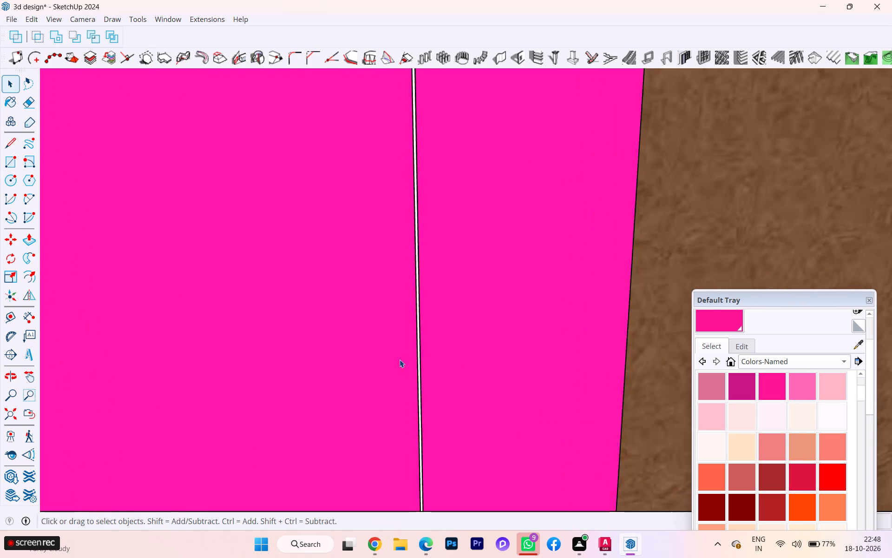
scroll(400, 359, up, 5)
scroll(424, 347, down, 1)
scroll(425, 347, up, 9)
scroll(427, 346, down, 3)
scroll(427, 346, up, 2)
scroll(428, 345, down, 3)
scroll(428, 345, up, 5)
scroll(424, 344, down, 1)
scroll(424, 344, up, 1)
scroll(424, 344, down, 3)
scroll(424, 344, up, 1)
scroll(424, 344, down, 1)
scroll(424, 344, up, 9)
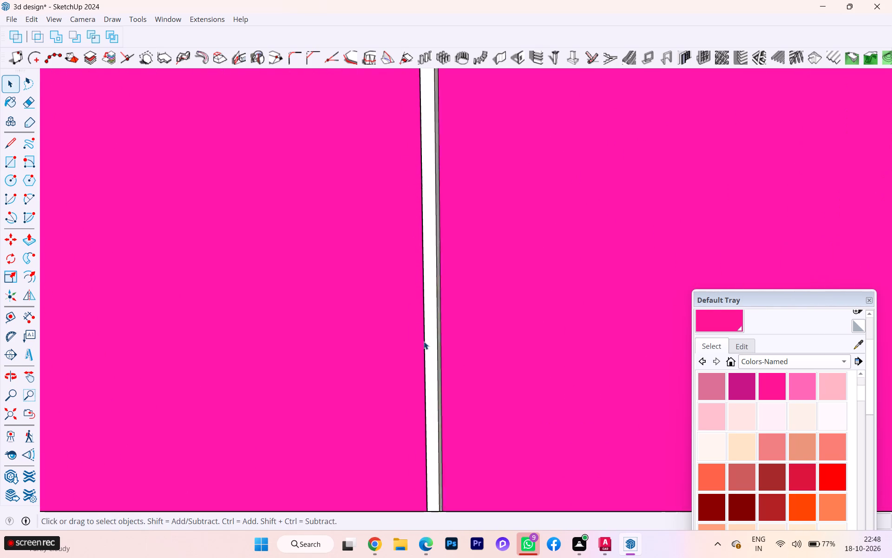
scroll(429, 338, down, 1)
scroll(429, 338, up, 1)
scroll(429, 338, down, 2)
scroll(429, 338, up, 7)
scroll(434, 334, down, 2)
scroll(434, 334, up, 1)
scroll(434, 334, down, 2)
scroll(434, 334, up, 1)
scroll(435, 334, down, 3)
middle_drag(433, 339, 330, 362)
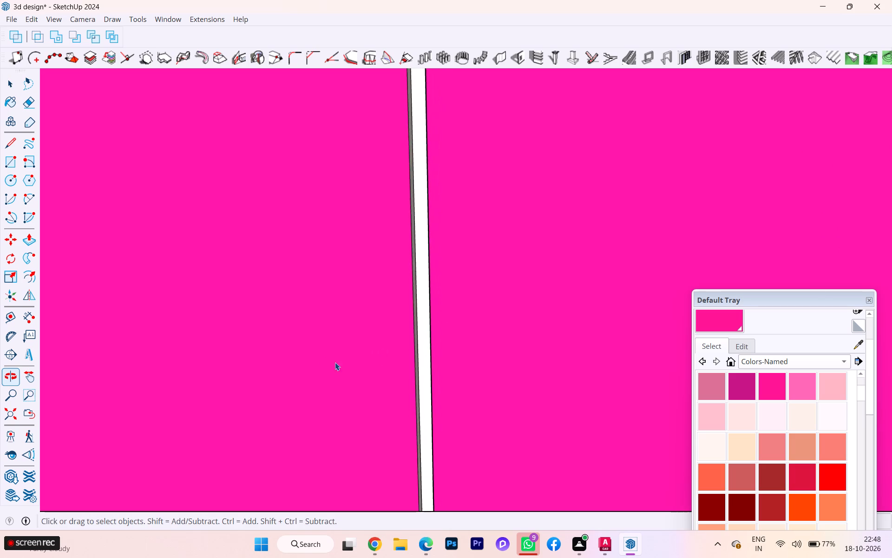
scroll(413, 356, up, 7)
scroll(419, 353, down, 1)
scroll(419, 353, up, 2)
scroll(419, 353, down, 1)
scroll(419, 353, up, 4)
scroll(344, 341, down, 13)
scroll(339, 347, up, 1)
scroll(329, 369, down, 5)
scroll(324, 378, up, 1)
scroll(324, 378, down, 2)
scroll(324, 382, up, 2)
scroll(324, 382, down, 3)
scroll(324, 382, up, 1)
scroll(324, 382, down, 1)
scroll(324, 382, up, 1)
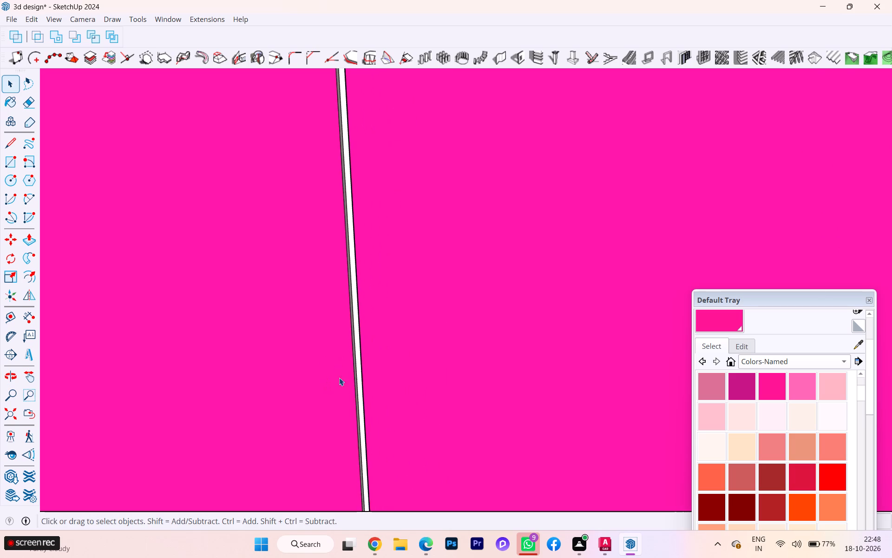
scroll(355, 365, down, 6)
scroll(355, 365, up, 1)
scroll(355, 365, down, 6)
scroll(363, 365, up, 1)
scroll(363, 365, down, 2)
scroll(363, 365, up, 1)
scroll(363, 365, down, 13)
scroll(368, 362, up, 3)
scroll(401, 343, down, 3)
scroll(402, 343, up, 6)
scroll(402, 343, down, 6)
scroll(414, 341, up, 2)
scroll(414, 341, down, 1)
scroll(414, 341, up, 1)
scroll(414, 341, down, 1)
scroll(414, 341, up, 3)
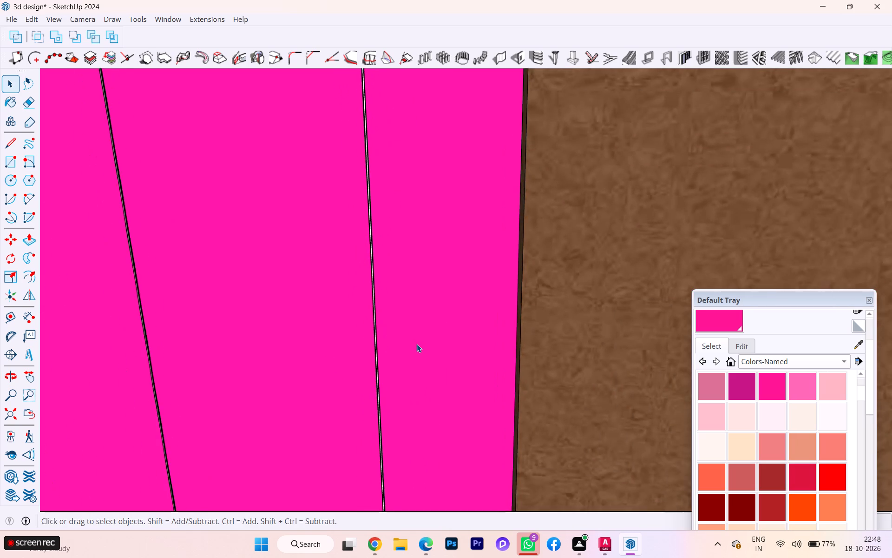
Examine the pink strips beside the brown wall and compare the panel with the rest of the house front.
scroll(417, 344, down, 2)
scroll(417, 344, up, 1)
scroll(417, 344, down, 2)
scroll(417, 344, up, 4)
scroll(427, 337, down, 4)
scroll(427, 337, up, 1)
scroll(427, 337, down, 6)
scroll(424, 330, up, 1)
scroll(421, 330, down, 5)
scroll(411, 319, up, 3)
scroll(410, 319, down, 1)
scroll(410, 319, up, 3)
scroll(410, 319, down, 9)
scroll(412, 318, up, 1)
scroll(412, 318, down, 2)
scroll(413, 318, up, 2)
scroll(413, 318, down, 1)
scroll(413, 318, up, 1)
scroll(413, 318, down, 4)
scroll(413, 318, up, 1)
scroll(413, 318, down, 4)
scroll(417, 324, up, 5)
scroll(417, 324, down, 2)
scroll(414, 326, up, 1)
scroll(413, 326, down, 6)
scroll(412, 326, up, 3)
scroll(412, 326, down, 2)
scroll(412, 326, up, 2)
scroll(412, 326, down, 3)
scroll(412, 326, up, 3)
scroll(412, 326, down, 2)
scroll(412, 326, up, 3)
scroll(412, 326, down, 5)
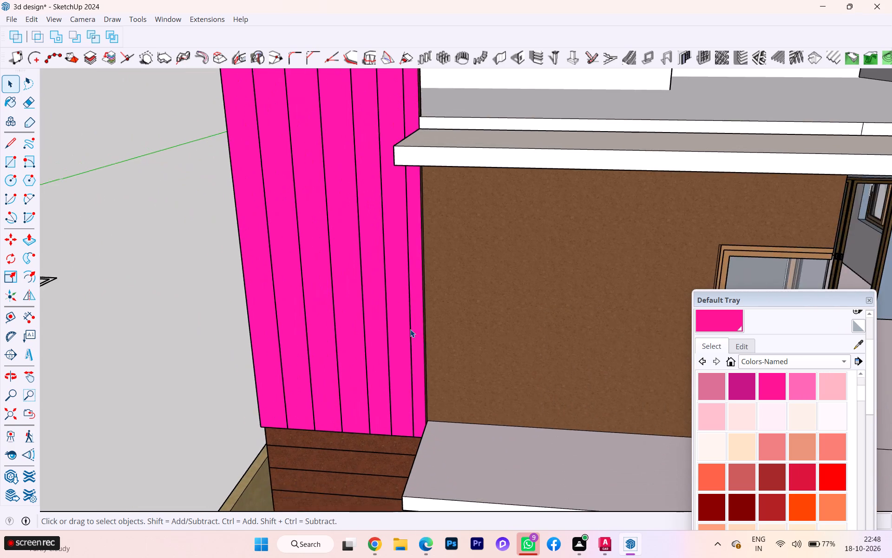
scroll(410, 329, down, 8)
click(278, 368)
middle_drag(313, 367, 129, 356)
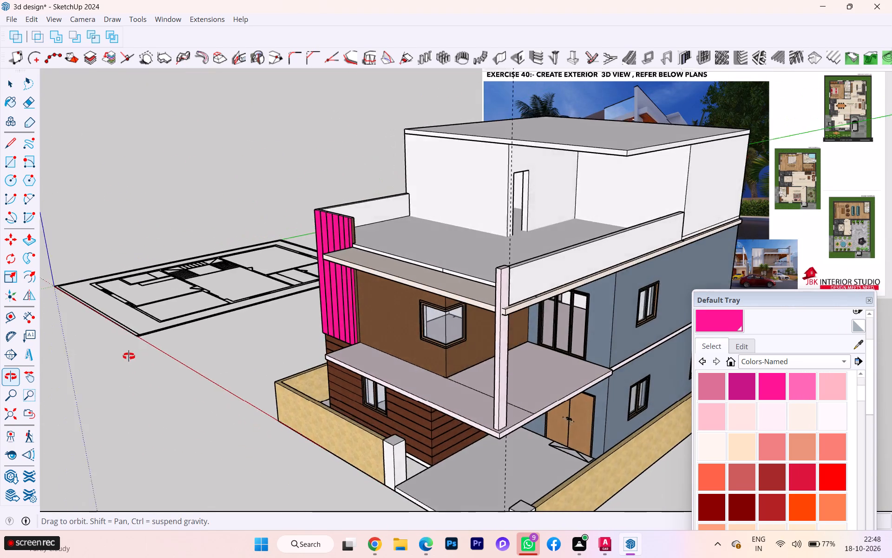
middle_drag(129, 356, 134, 329)
Examine the lower end of the pink panel and the brown plank wall up close and from below.
scroll(252, 350, up, 3)
scroll(317, 354, up, 4)
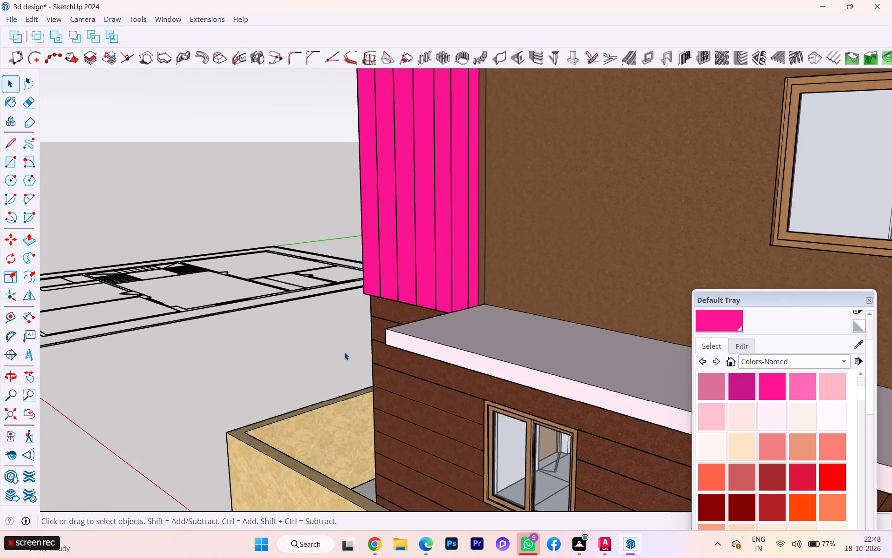
scroll(374, 342, up, 3)
scroll(388, 332, down, 1)
scroll(389, 332, up, 2)
scroll(418, 321, down, 1)
middle_drag(417, 309, 339, 224)
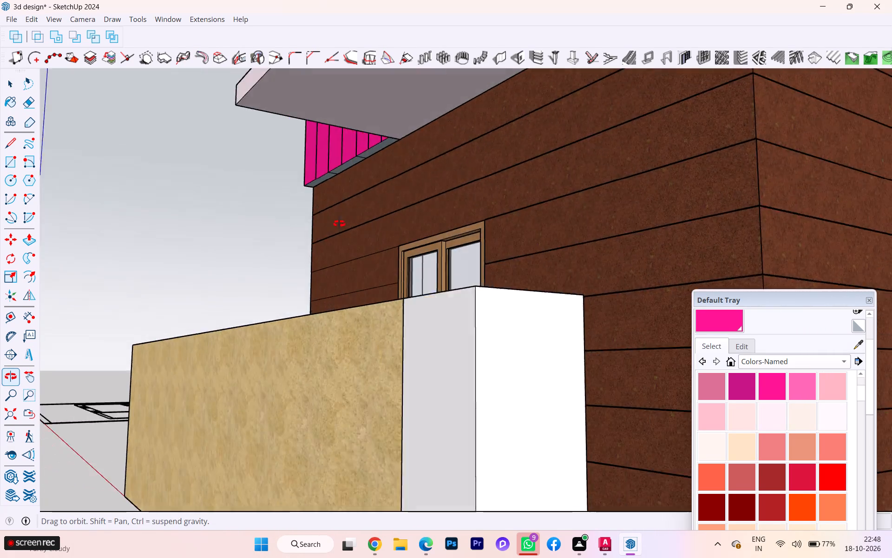
middle_drag(339, 224, 316, 249)
scroll(311, 251, down, 2)
scroll(308, 254, up, 1)
scroll(307, 255, down, 3)
scroll(297, 292, up, 1)
scroll(296, 292, down, 6)
scroll(235, 348, down, 3)
Paint both white gate pillars of the compound wall with a plain grey stone from the Stone collection.
middle_drag(220, 360, 297, 356)
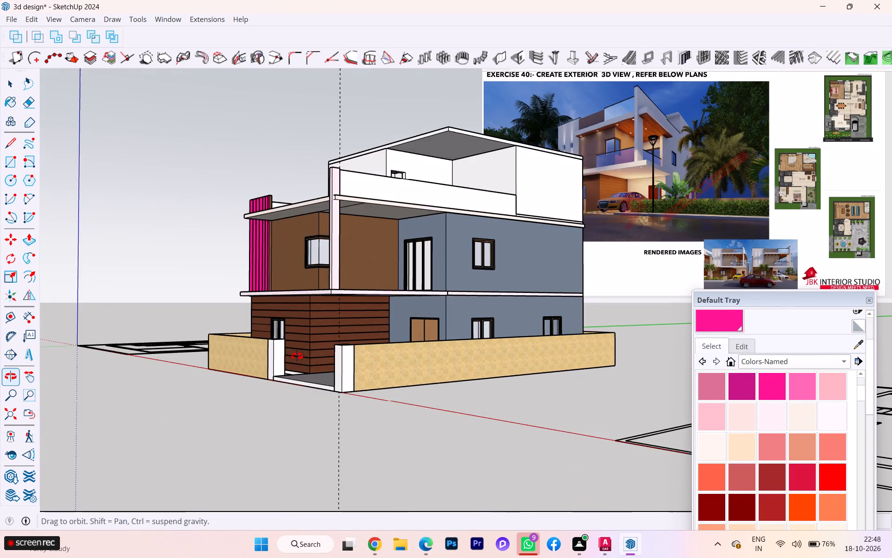
middle_drag(297, 356, 295, 396)
scroll(295, 396, up, 5)
scroll(294, 390, down, 1)
scroll(294, 389, up, 1)
click(265, 360)
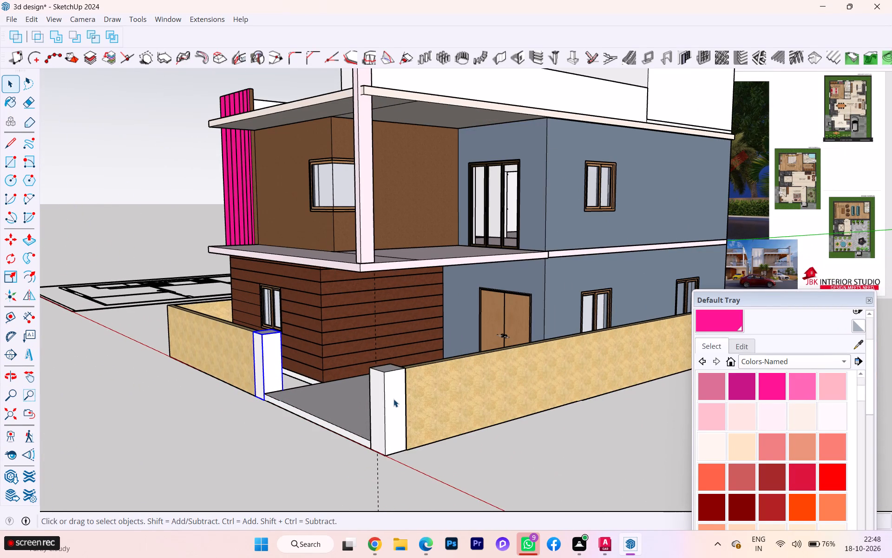
ctrl+click(397, 393)
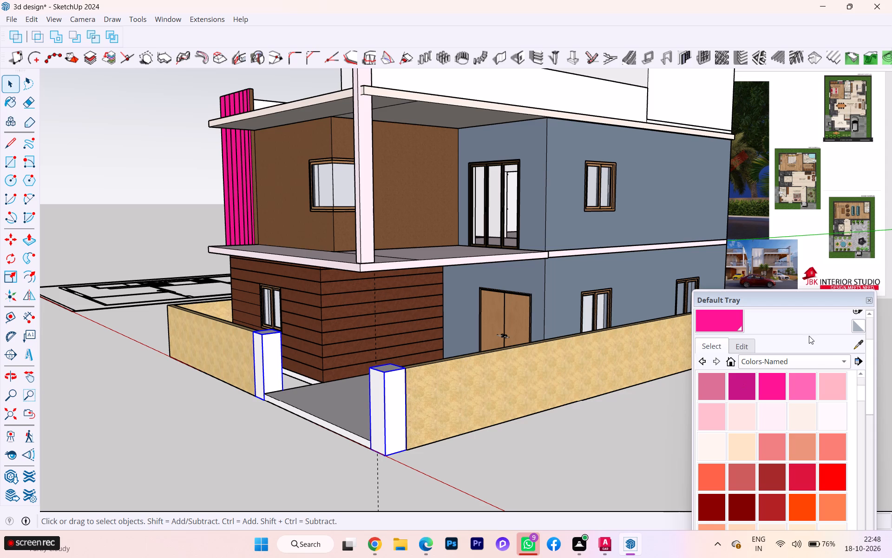
scroll(780, 374, up, 4)
scroll(775, 377, down, 4)
scroll(775, 377, up, 4)
scroll(775, 373, down, 2)
scroll(775, 373, up, 1)
scroll(775, 373, down, 1)
scroll(775, 373, up, 7)
scroll(763, 383, down, 1)
scroll(763, 383, up, 9)
click(758, 363)
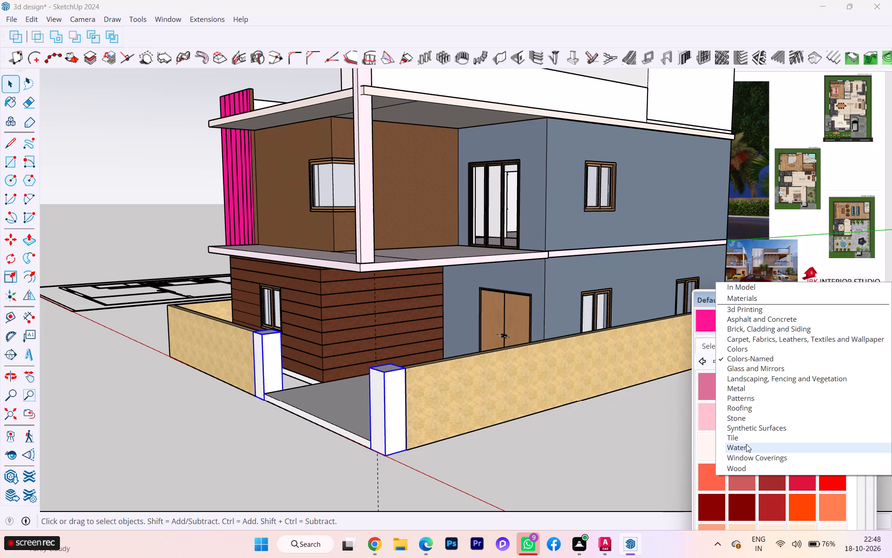
click(747, 439)
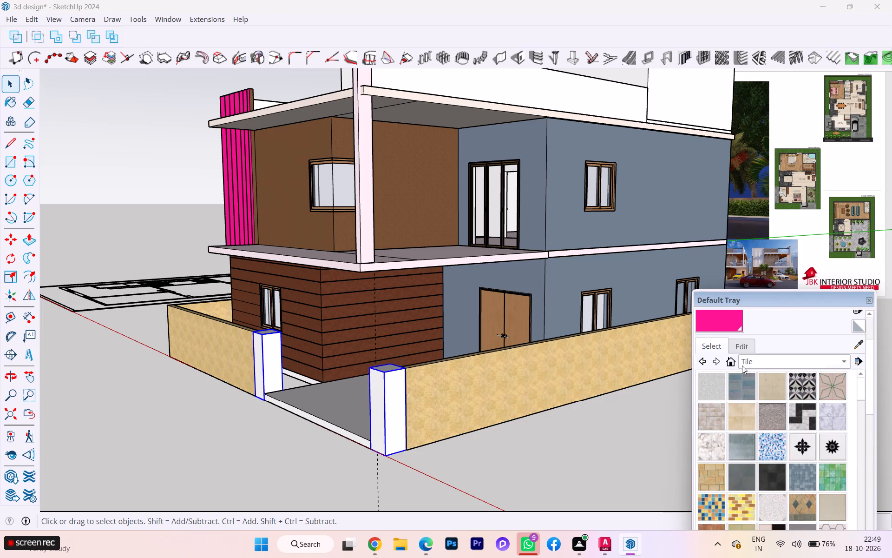
click(747, 363)
click(742, 344)
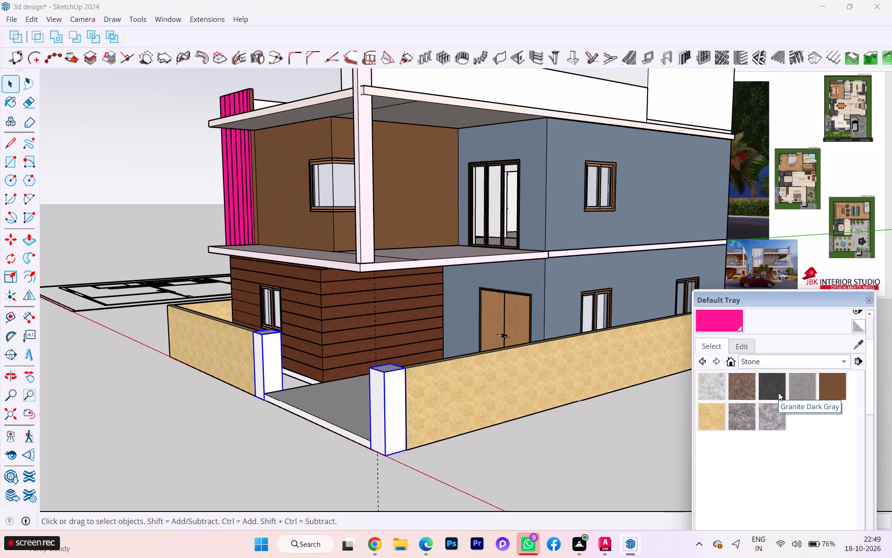
click(801, 383)
click(272, 346)
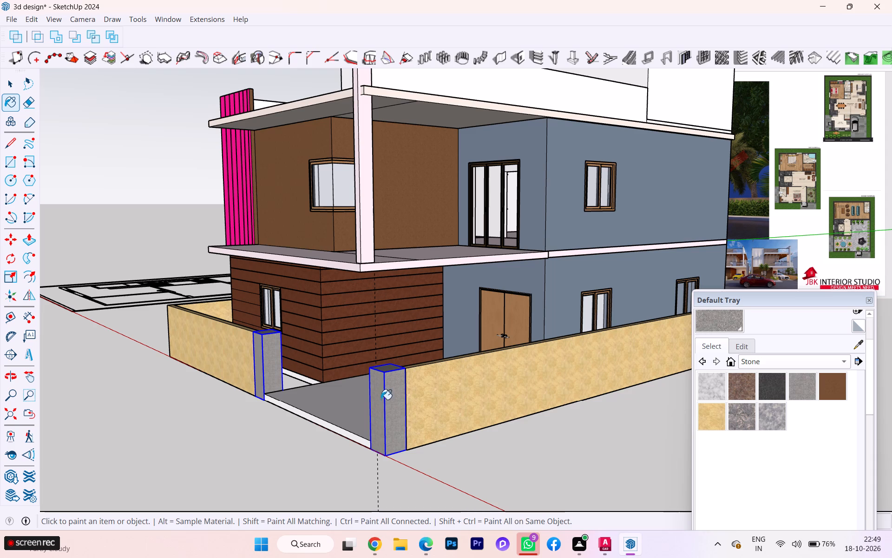
key(space)
click(299, 449)
Open the ground slab group, select the portico floor face, and bring up the Tile material collection.
double_click(329, 411)
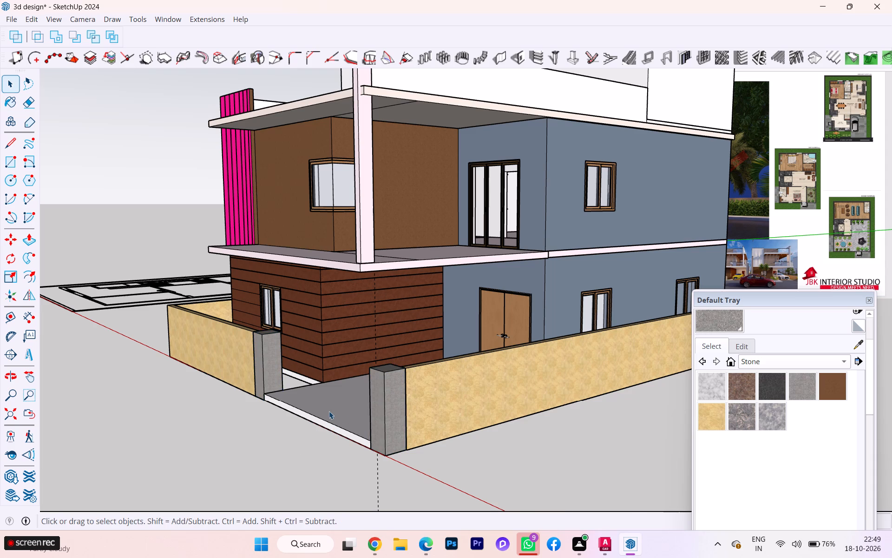
double_click(333, 408)
scroll(337, 407, down, 1)
middle_drag(341, 410, 424, 477)
double_click(425, 464)
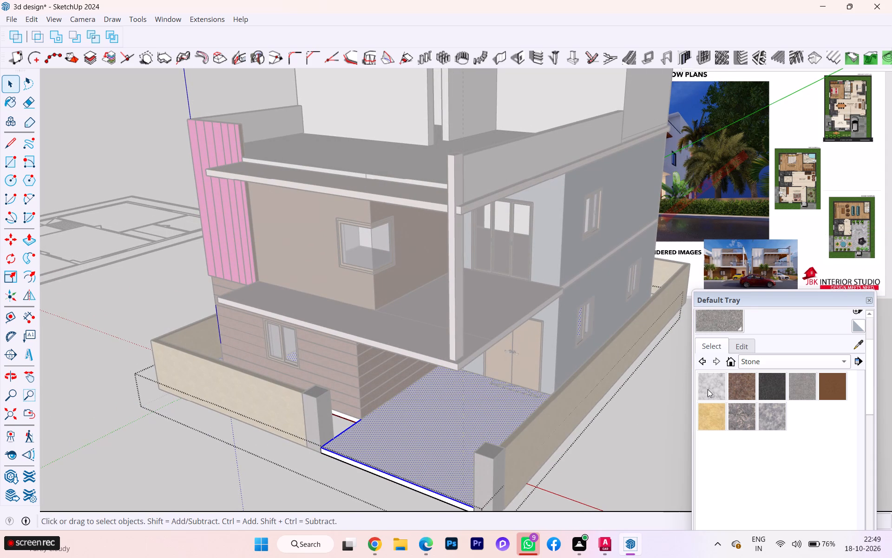
click(767, 359)
click(754, 379)
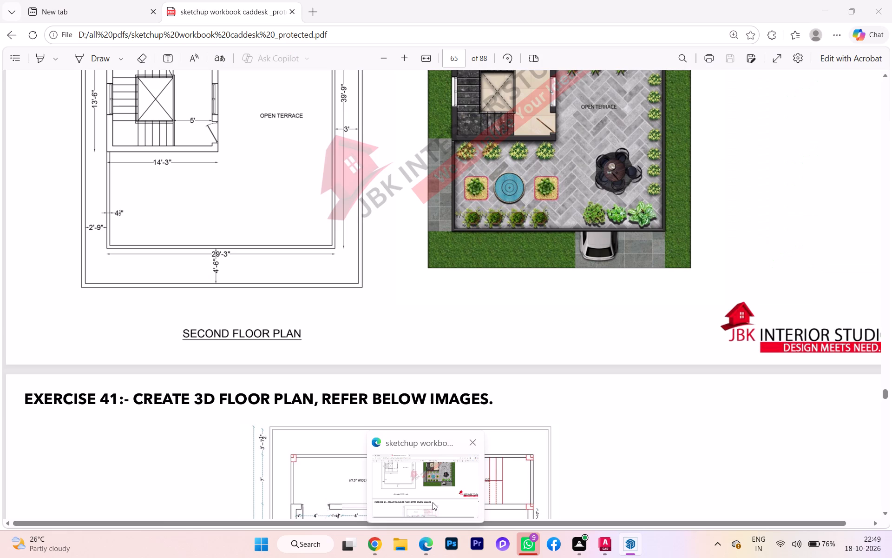
Switch to the workbook PDF in Edge and check the Exercise 40 renders and ground floor plan for the portico paving.
click(433, 502)
scroll(537, 385, up, 16)
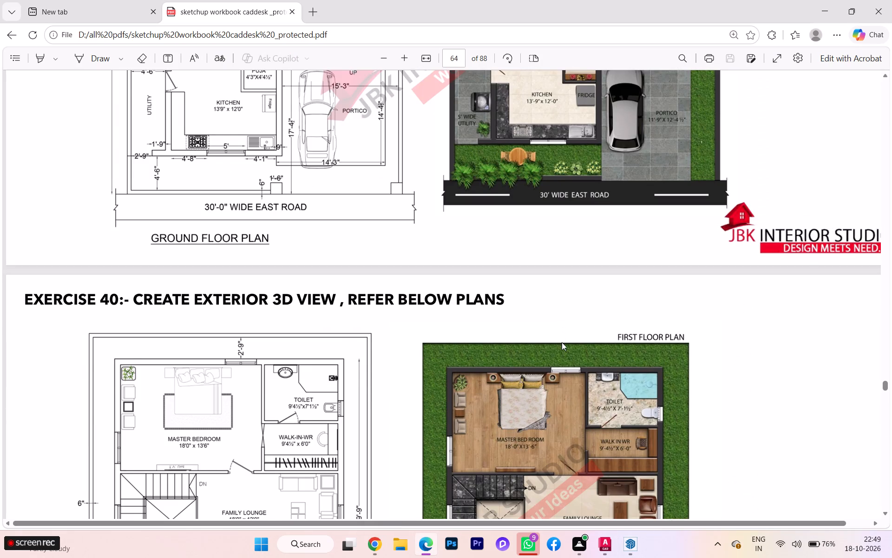
scroll(562, 343, up, 1)
scroll(562, 343, down, 2)
scroll(562, 343, up, 10)
scroll(562, 346, down, 1)
scroll(562, 346, up, 2)
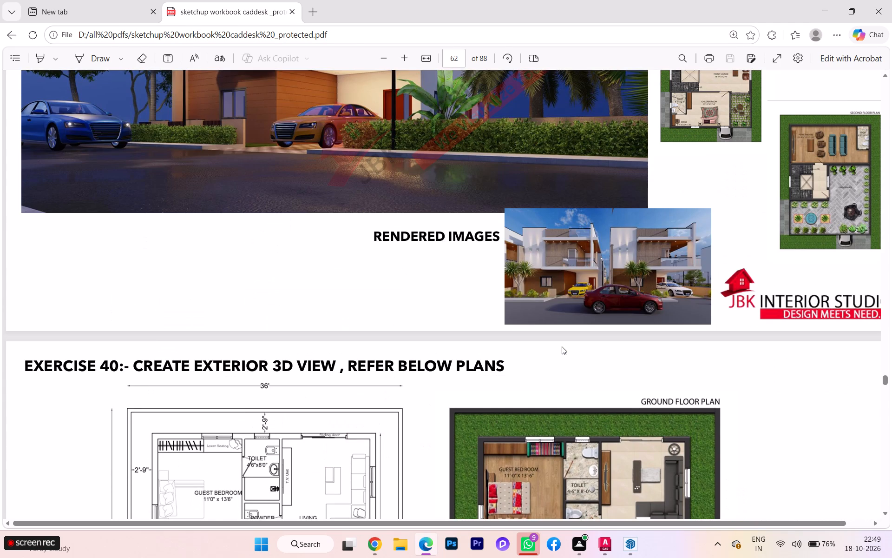
scroll(562, 346, down, 1)
scroll(563, 348, up, 5)
scroll(563, 363, down, 4)
scroll(562, 367, up, 1)
scroll(562, 369, down, 1)
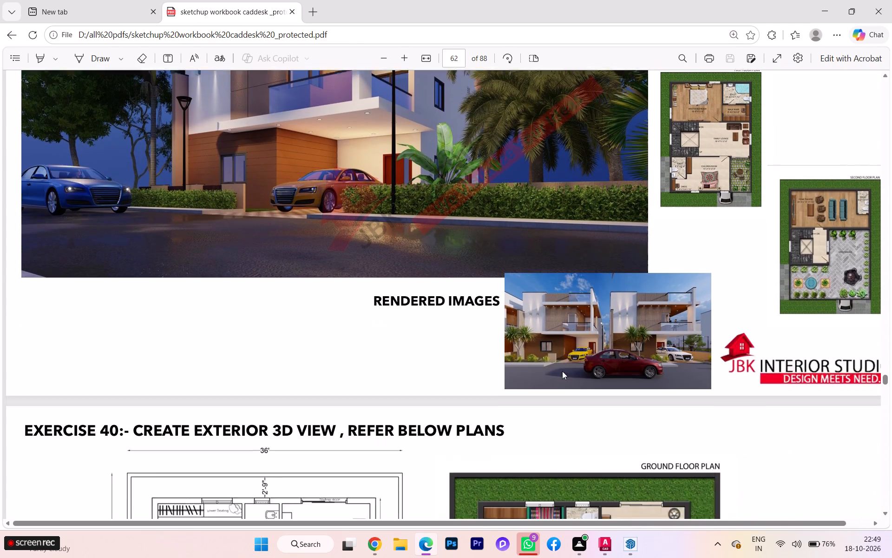
scroll(562, 372, down, 1)
scroll(562, 373, up, 2)
scroll(562, 373, down, 5)
scroll(562, 376, up, 1)
scroll(562, 377, down, 1)
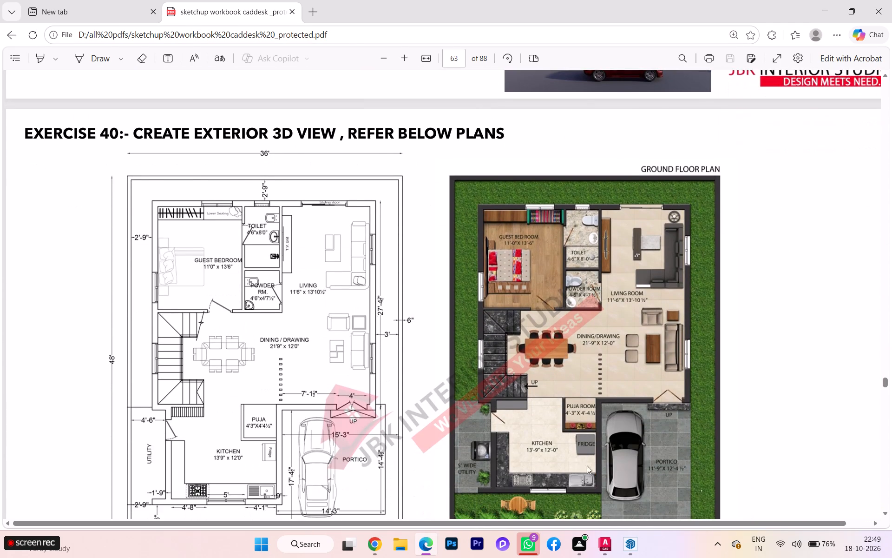
click(634, 488)
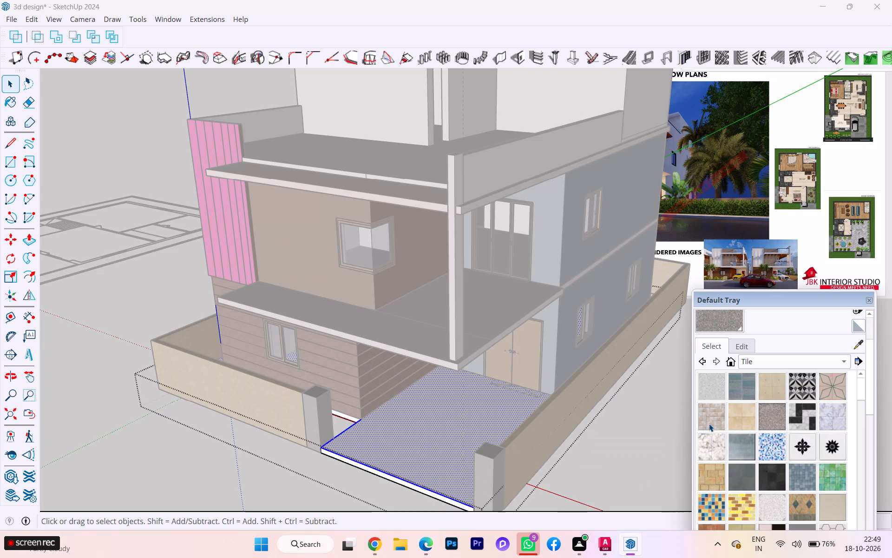
Back in SketchUp, paint the portico floor and its white front edge with the blue-grey rectangular tile from the Tile collection.
click(745, 387)
click(435, 459)
scroll(439, 459, down, 1)
scroll(439, 459, up, 5)
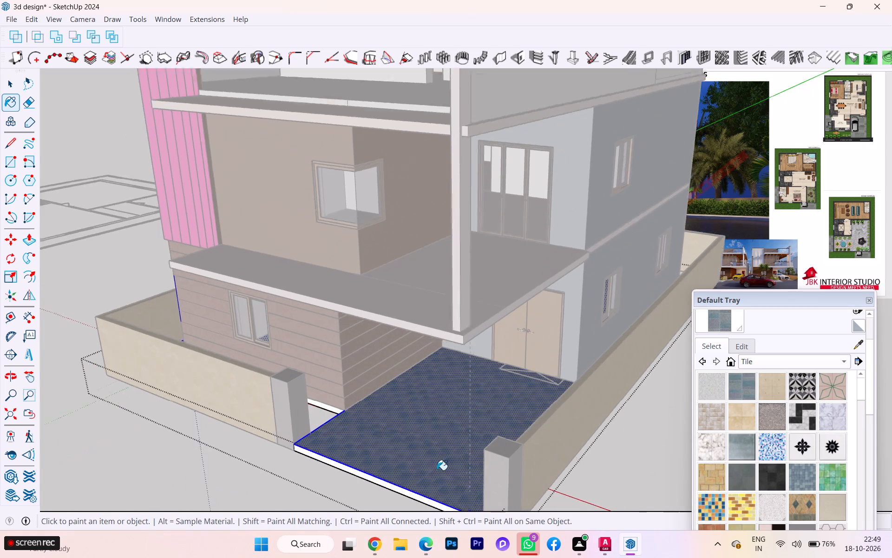
scroll(437, 470, up, 5)
scroll(426, 477, down, 1)
scroll(426, 477, up, 3)
scroll(407, 484, down, 1)
scroll(406, 484, up, 10)
scroll(401, 484, down, 1)
scroll(392, 484, up, 5)
scroll(356, 485, down, 3)
scroll(356, 485, up, 2)
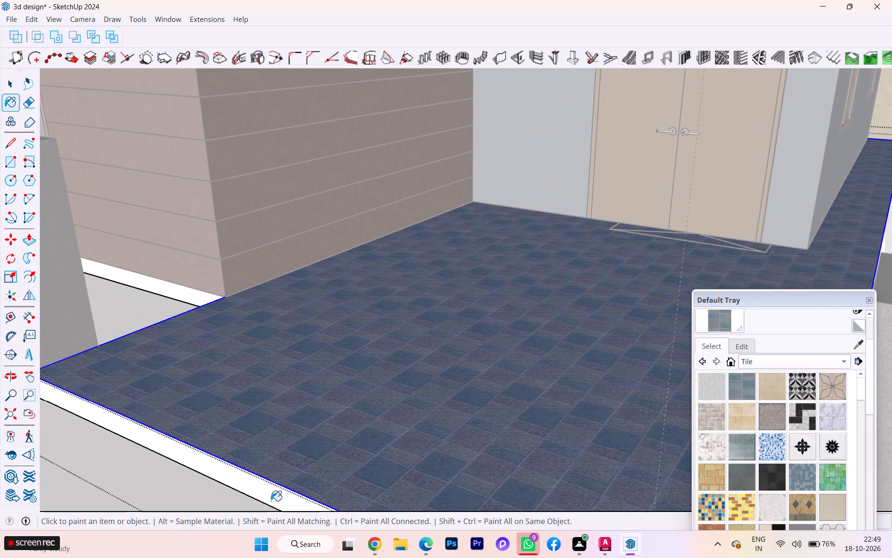
click(267, 494)
scroll(299, 436, down, 3)
scroll(299, 435, up, 1)
scroll(299, 435, down, 1)
key(space)
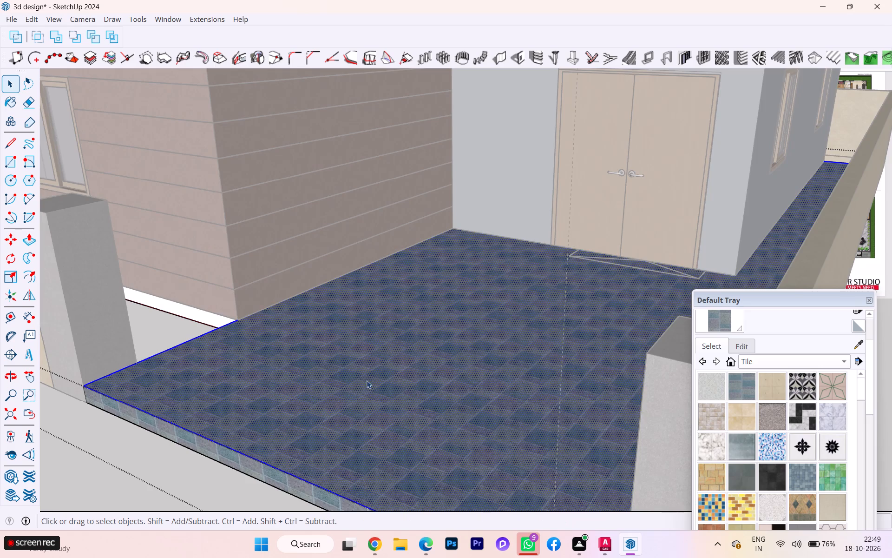
Examine the open strip between the front compound wall and the house beside the tiled driveway.
scroll(372, 384, down, 12)
click(265, 470)
click(243, 465)
scroll(367, 442, down, 1)
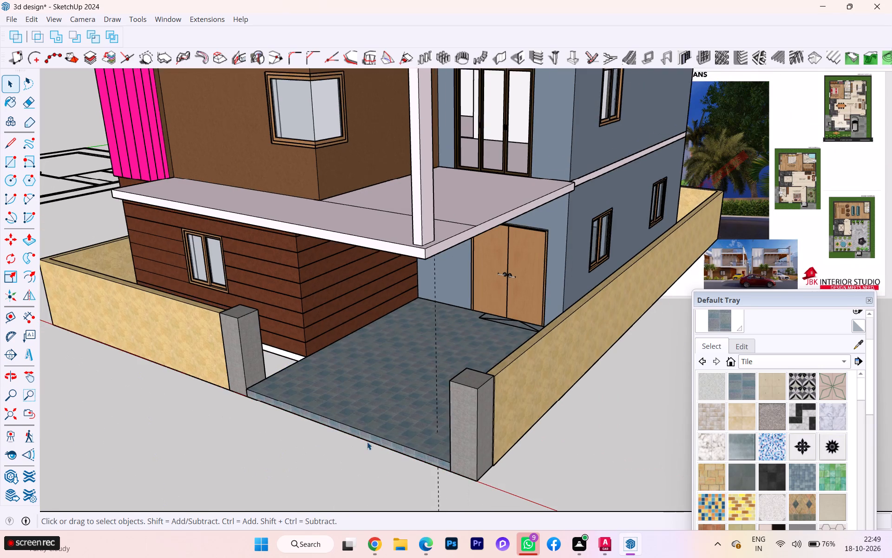
scroll(367, 442, down, 1)
scroll(325, 458, down, 1)
middle_drag(325, 458, 242, 485)
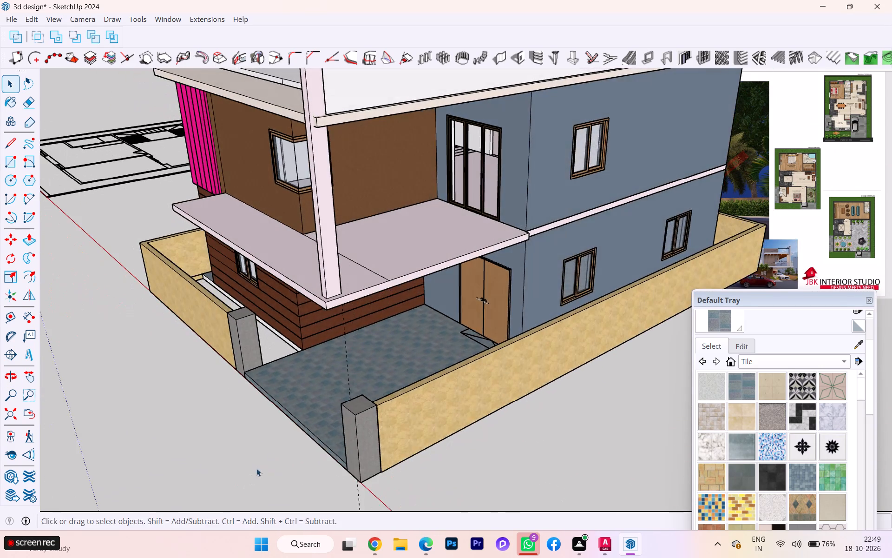
scroll(275, 451, down, 3)
middle_drag(289, 445, 456, 362)
scroll(319, 398, down, 2)
scroll(328, 396, up, 2)
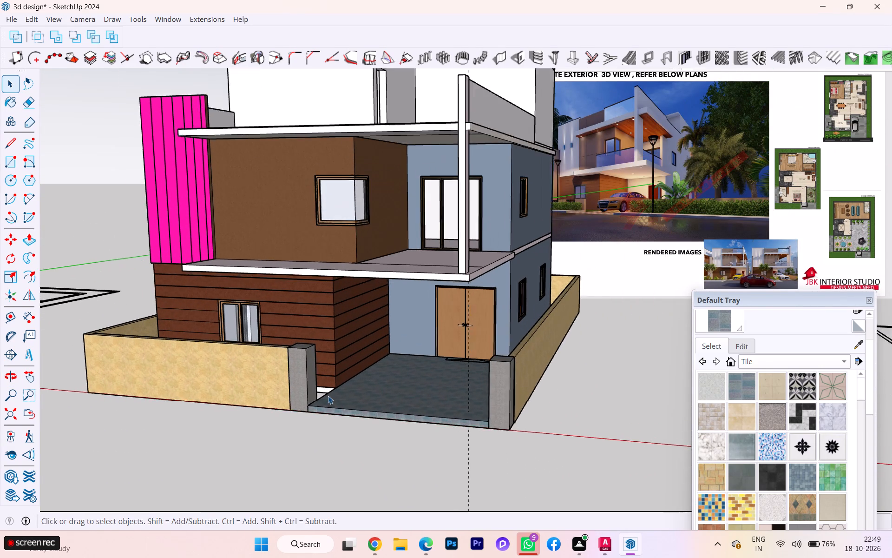
scroll(328, 396, up, 11)
scroll(319, 391, down, 2)
scroll(317, 392, up, 1)
scroll(310, 399, down, 1)
middle_drag(310, 399, 282, 458)
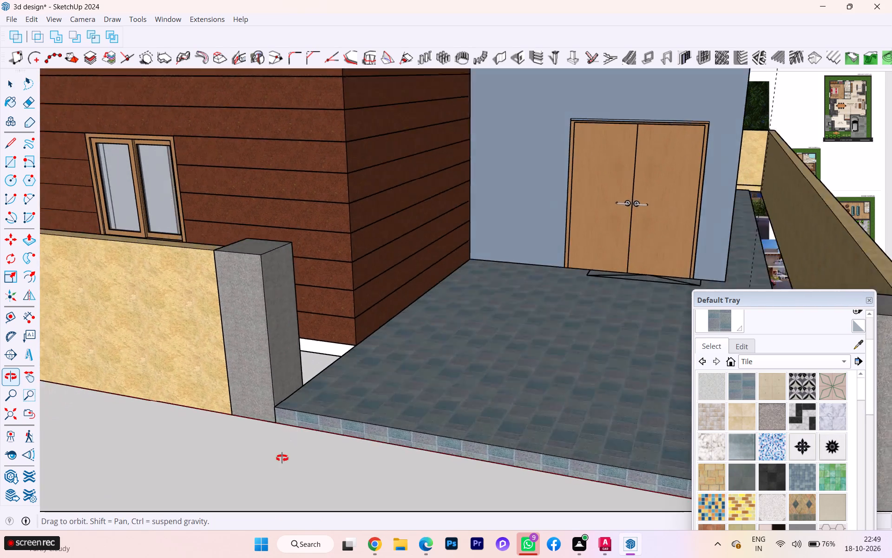
middle_drag(282, 458, 273, 485)
scroll(334, 399, down, 6)
scroll(338, 370, up, 2)
click(317, 356)
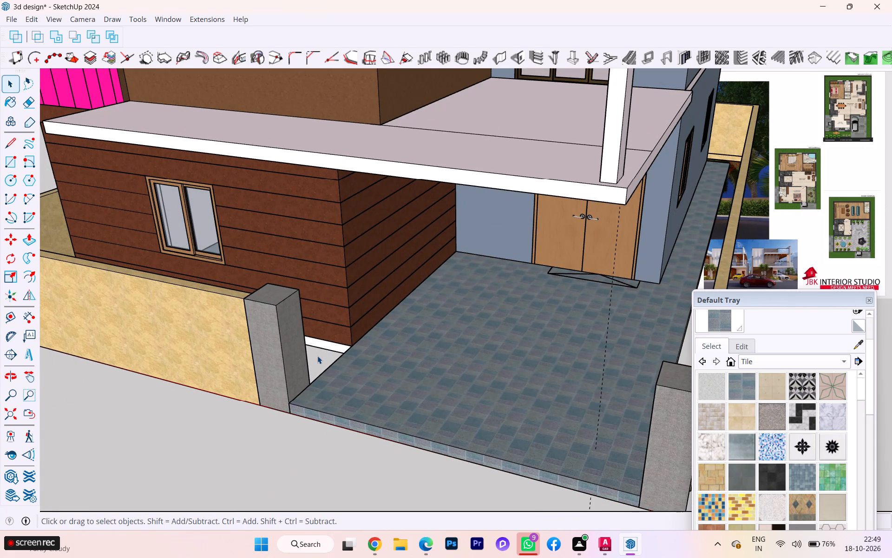
click(317, 356)
scroll(317, 356, up, 4)
scroll(291, 367, down, 3)
middle_drag(276, 382, 190, 443)
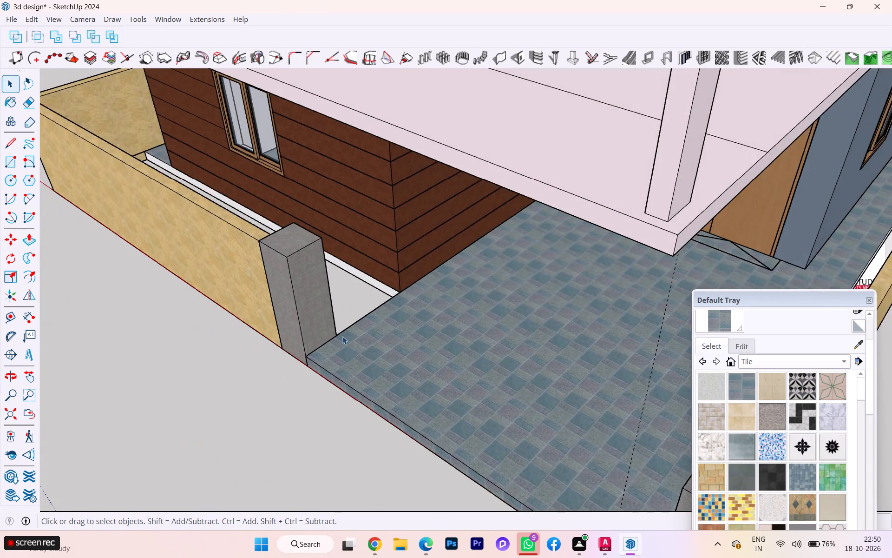
scroll(342, 336, down, 4)
click(351, 296)
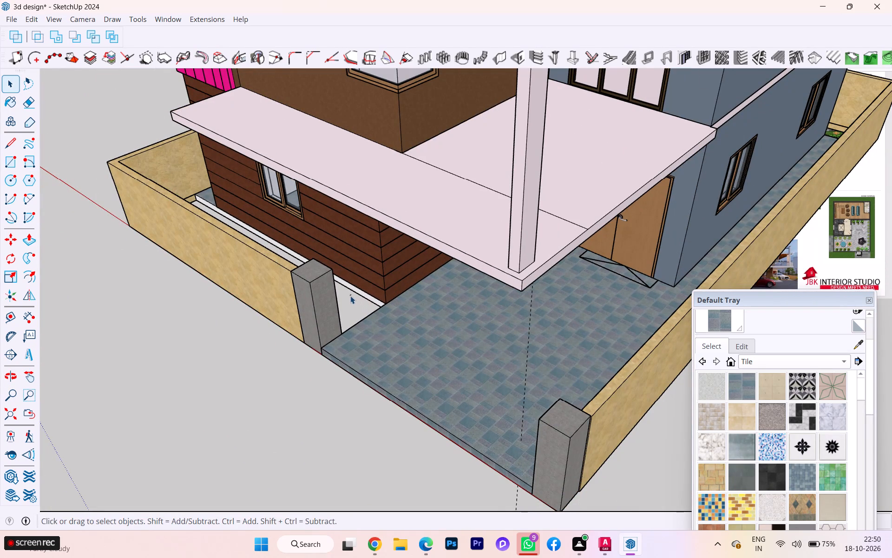
scroll(350, 296, down, 1)
click(349, 300)
Draw a rectangle covering the whole underside of the plot, from one outer compound wall corner to the diagonally opposite one.
middle_drag(349, 300, 568, 61)
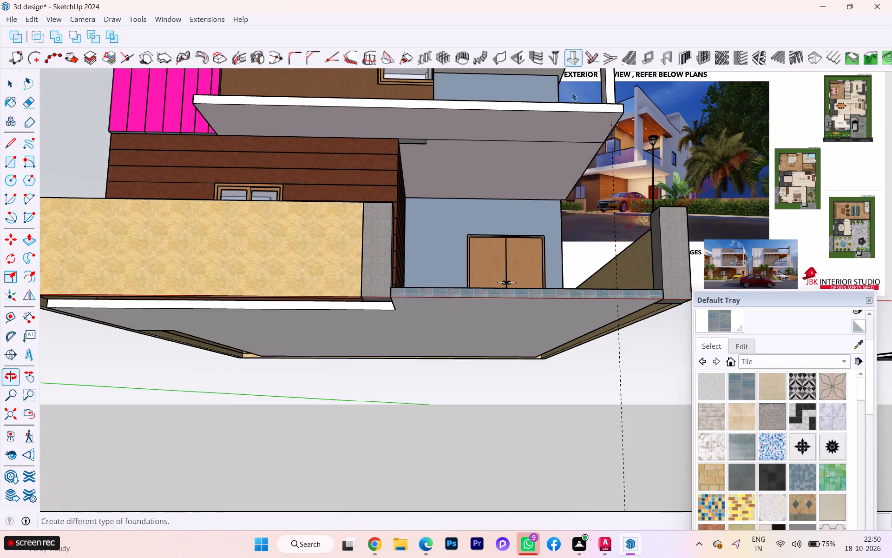
middle_drag(486, 225, 500, 135)
scroll(476, 231, down, 6)
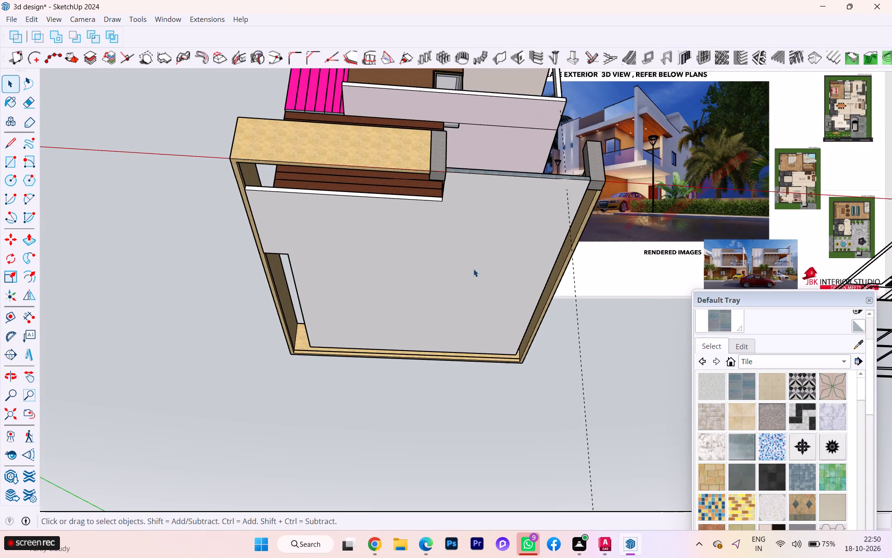
middle_drag(473, 269, 516, 297)
scroll(433, 244, up, 2)
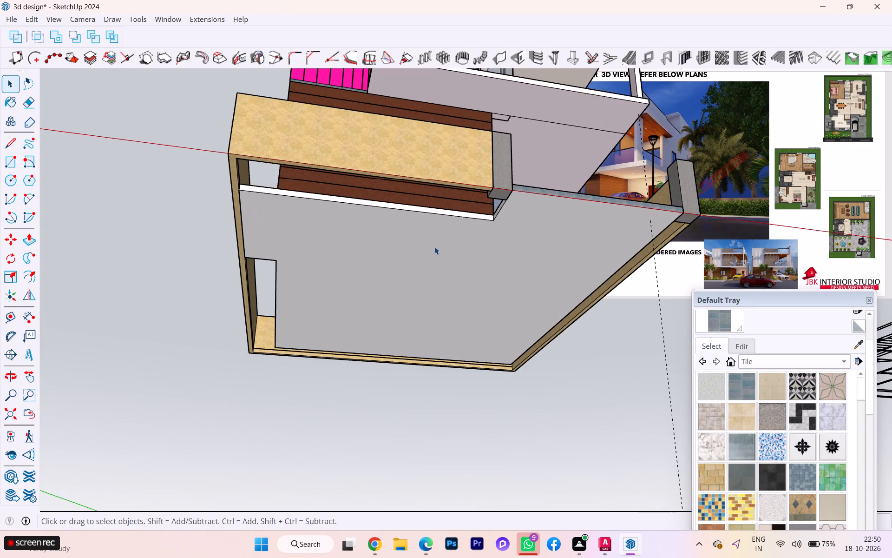
middle_drag(434, 250, 404, 229)
scroll(426, 276, down, 1)
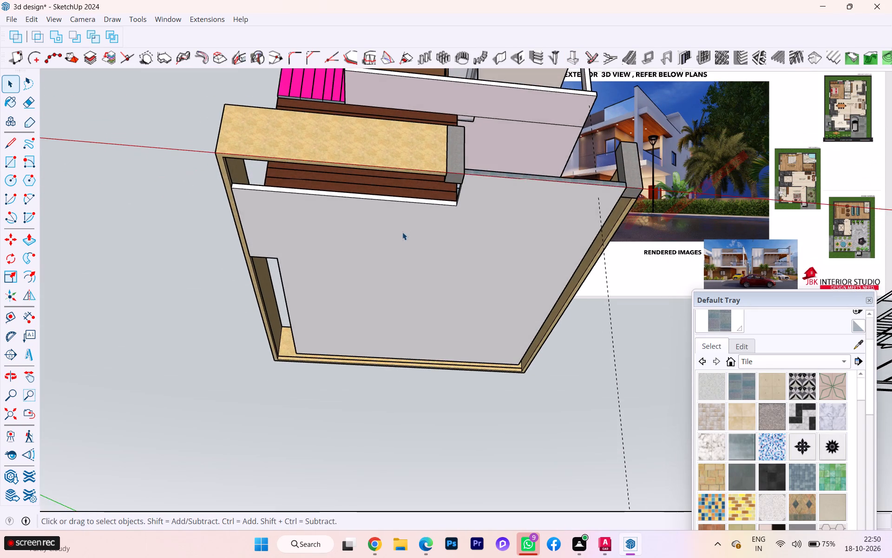
scroll(400, 235, down, 3)
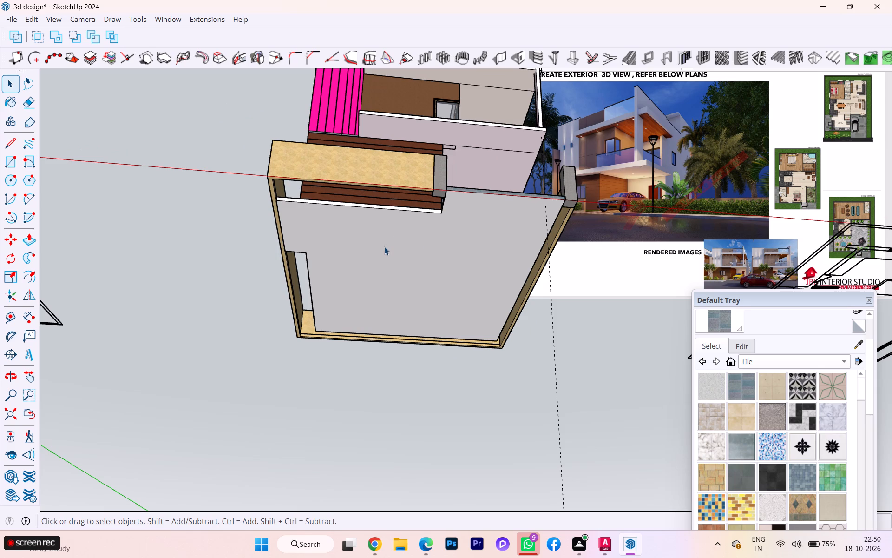
key(r)
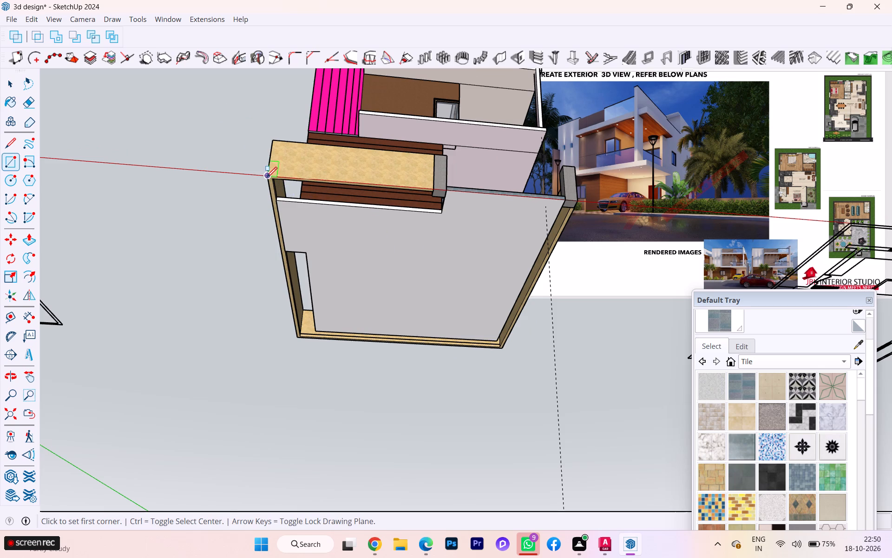
click(266, 177)
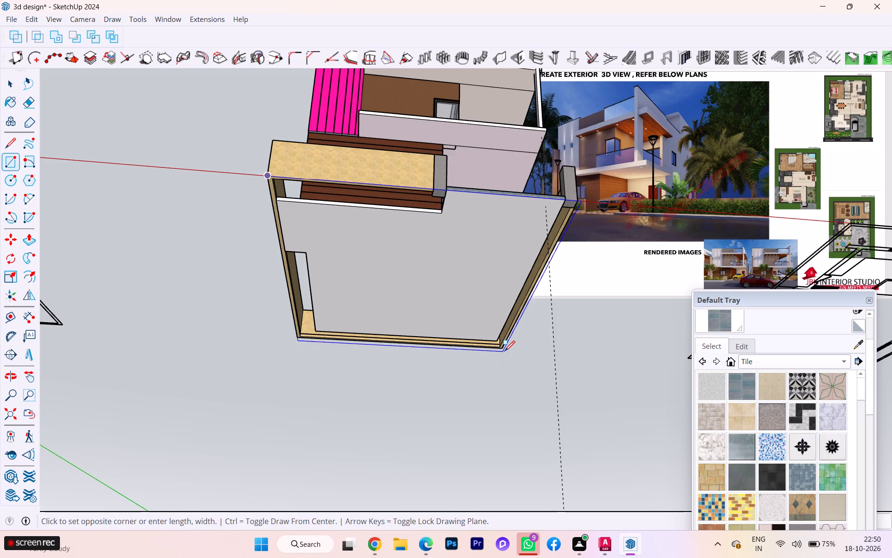
click(505, 350)
Extrude the rectangle under the plot downward by 6 as a base slab, and clear the selection.
middle_drag(502, 336, 304, 546)
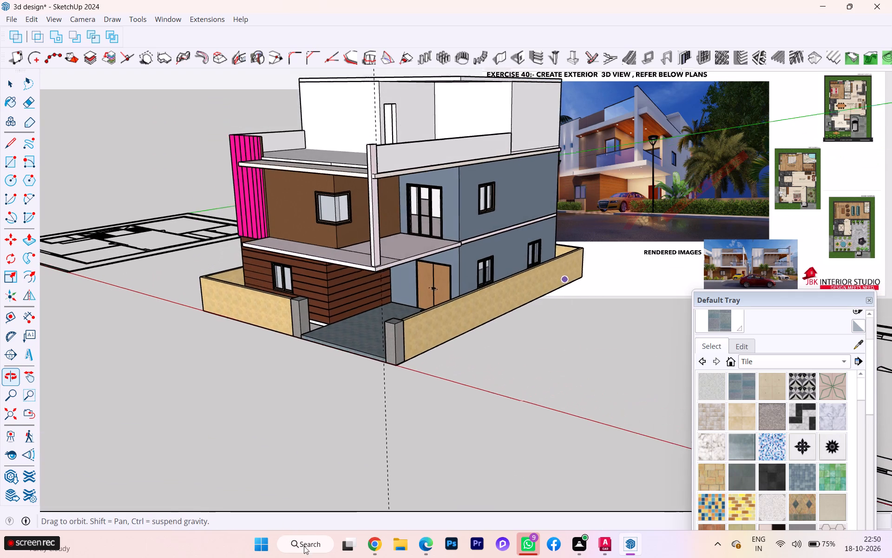
middle_drag(304, 546, 290, 547)
middle_drag(386, 420, 357, 538)
scroll(386, 422, down, 1)
key(space)
middle_drag(325, 373, 528, 109)
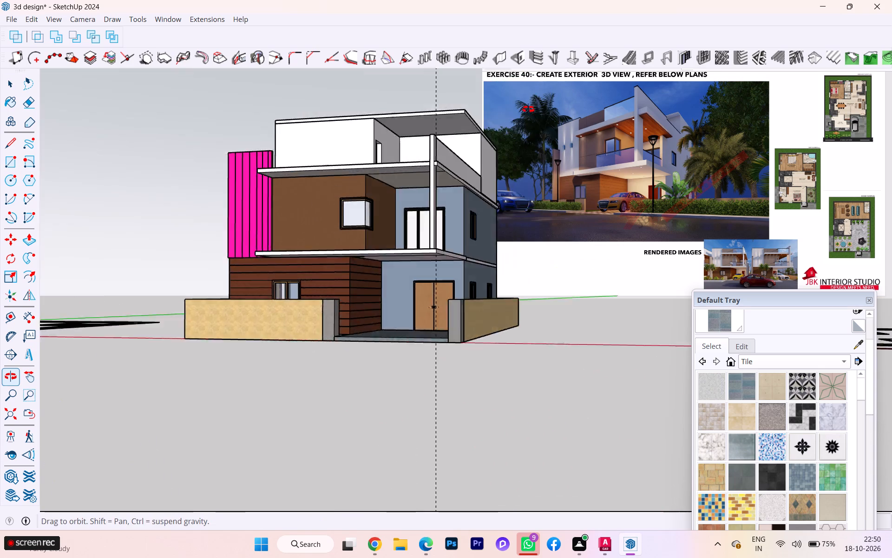
middle_drag(528, 109, 682, 16)
key(p)
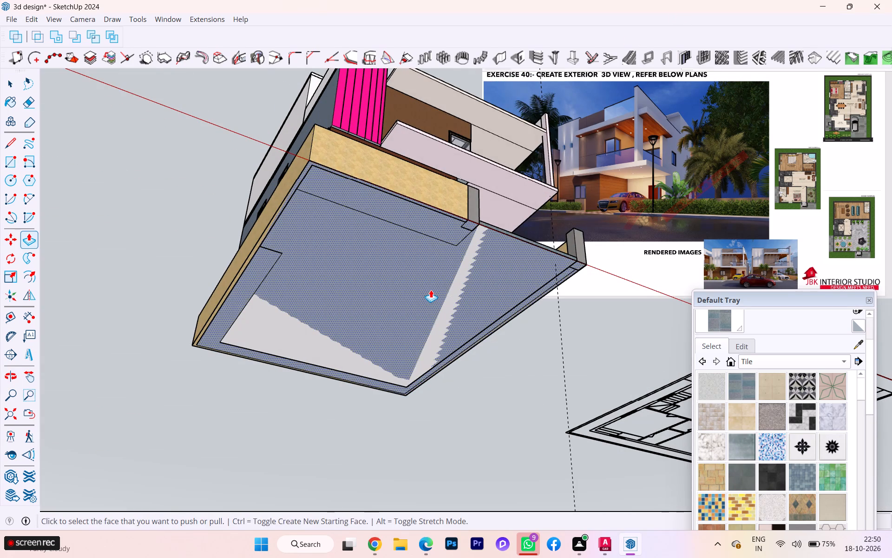
click(431, 290)
key(6)
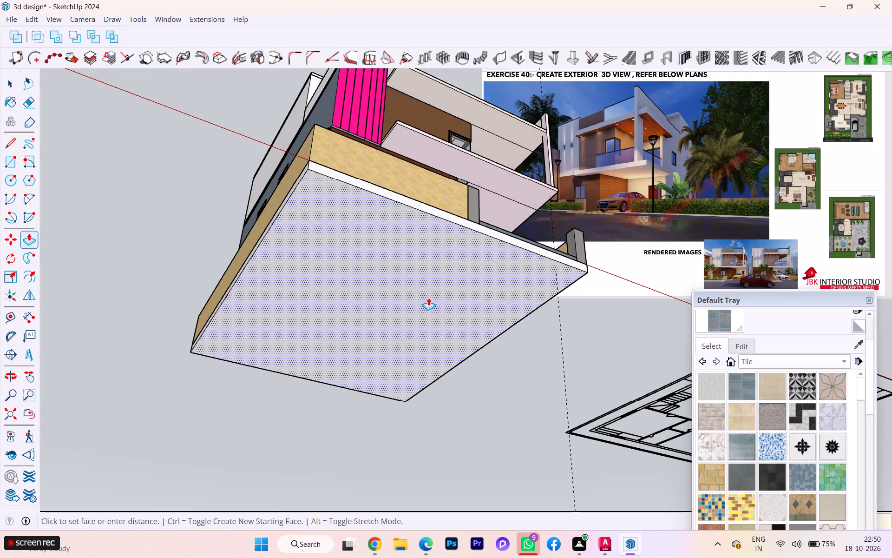
key(Return)
key(space)
click(602, 335)
Paint the exposed base strip between the compound wall and the paving with bright green grass from the Landscaping, Fencing and Vegetation materials.
scroll(542, 335, down, 1)
middle_drag(538, 339, 303, 544)
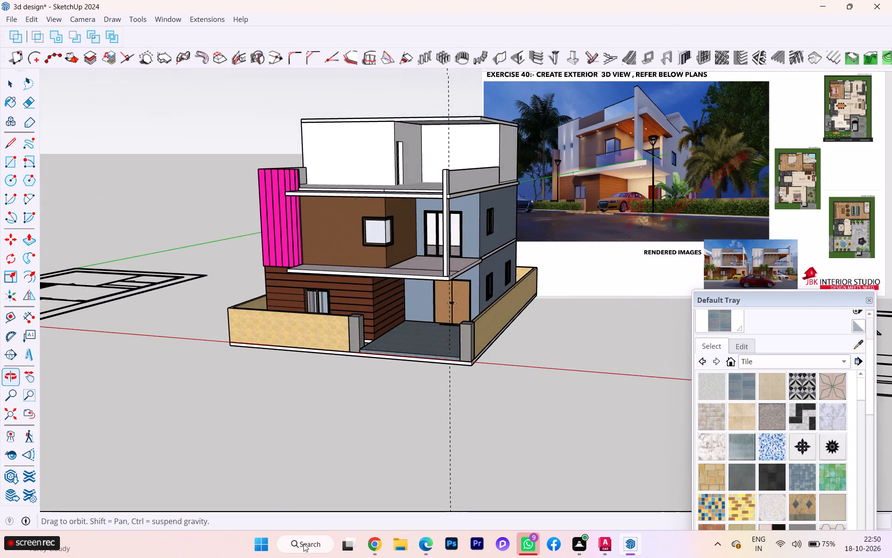
middle_drag(303, 544, 299, 552)
middle_drag(405, 407, 330, 517)
scroll(357, 351, up, 2)
scroll(357, 350, down, 1)
scroll(357, 350, up, 18)
scroll(348, 337, down, 1)
scroll(348, 337, up, 3)
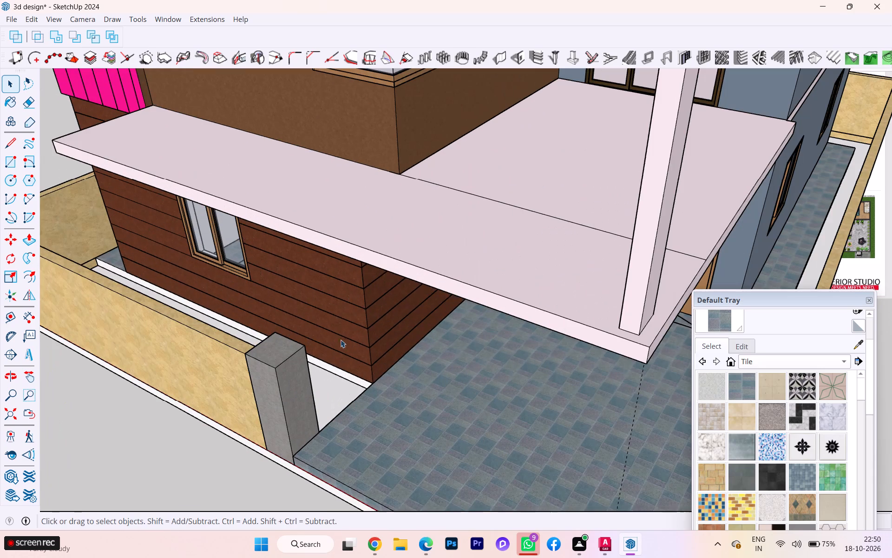
click(326, 381)
scroll(325, 384, down, 1)
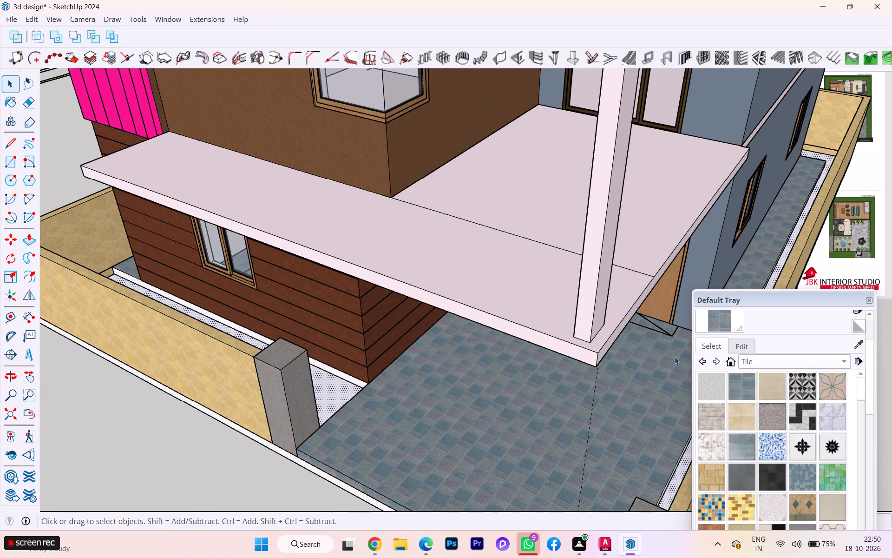
click(775, 358)
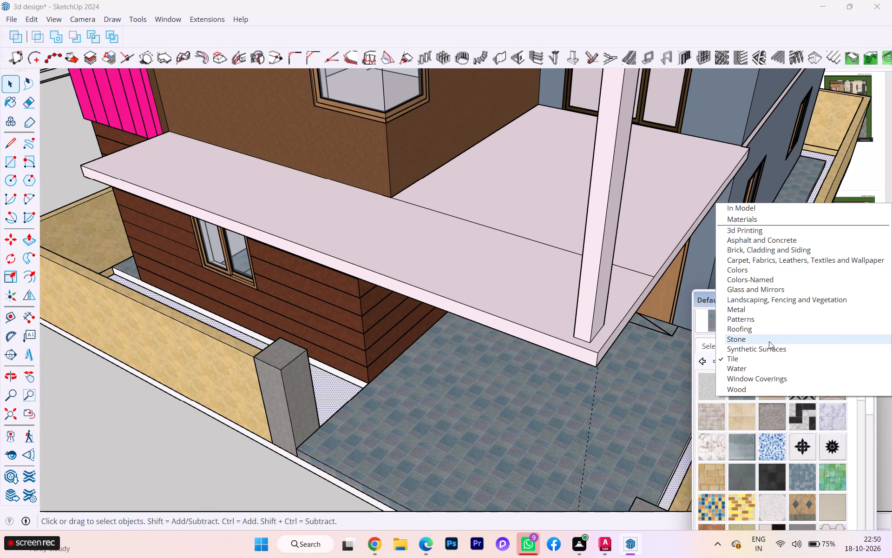
click(771, 332)
click(780, 363)
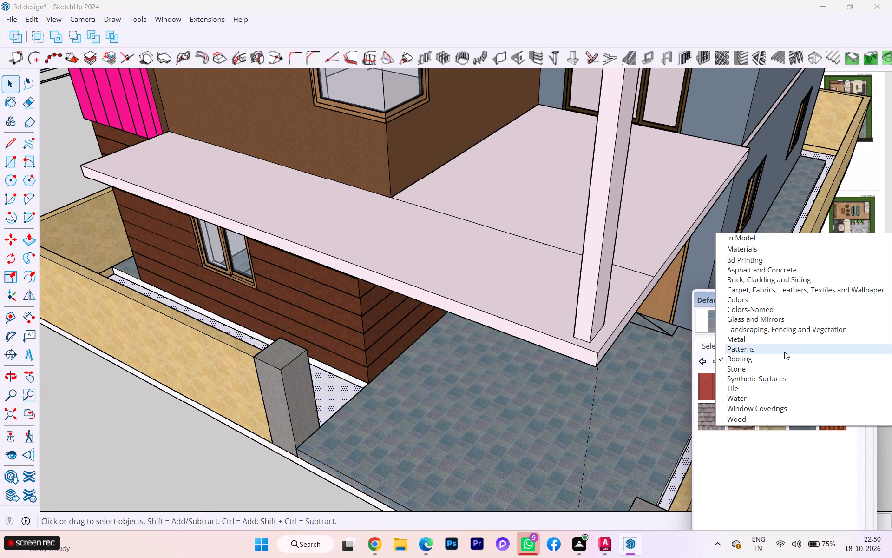
click(794, 331)
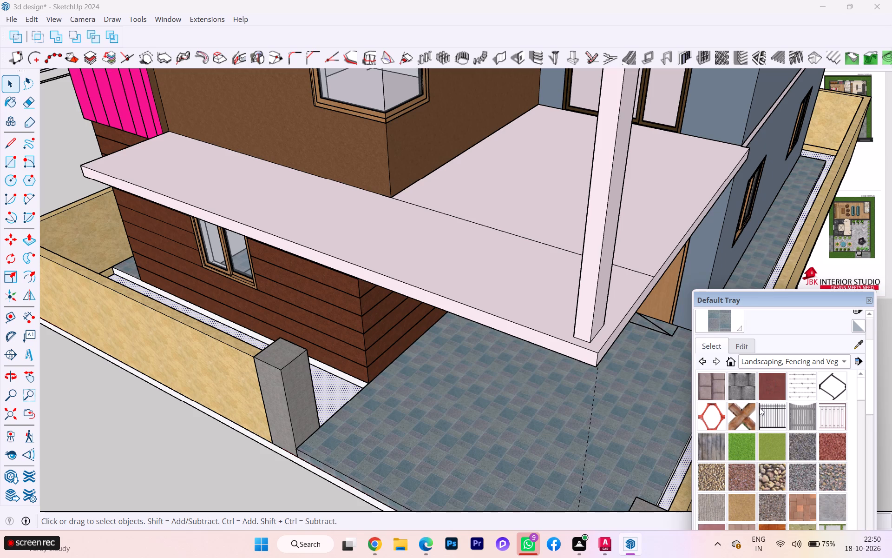
scroll(754, 413, down, 1)
click(744, 445)
click(339, 386)
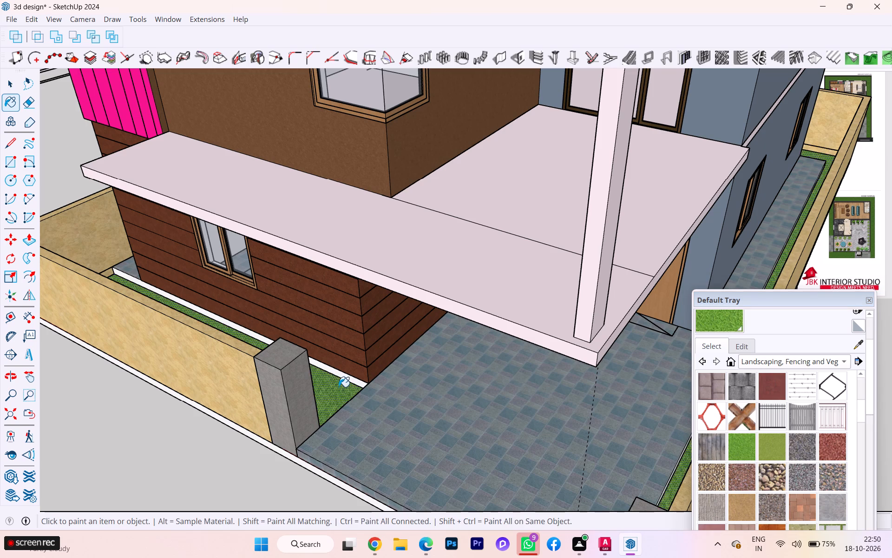
Examine the house front, driveway and compound wall base from several angles and distances.
scroll(336, 390, down, 1)
scroll(336, 390, up, 1)
scroll(336, 391, down, 4)
middle_drag(339, 397, 630, 393)
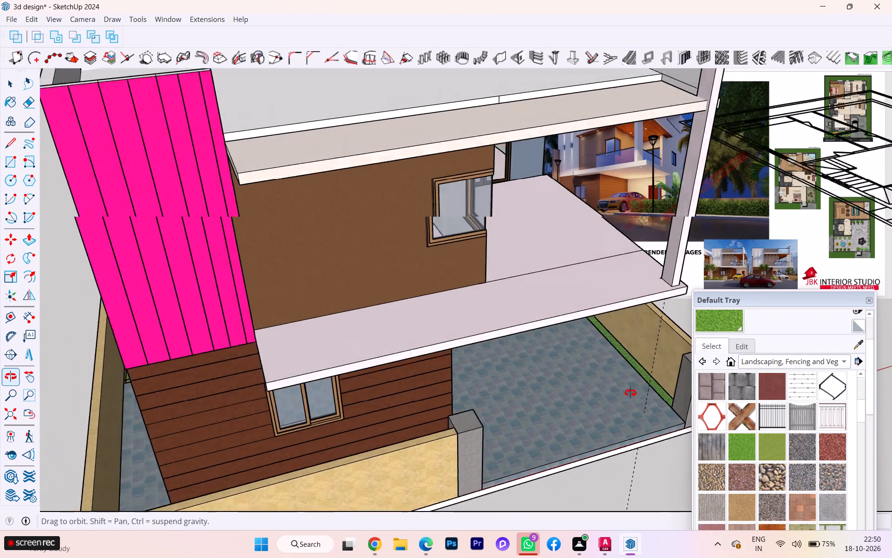
middle_drag(630, 393, 633, 393)
scroll(169, 425, down, 1)
middle_drag(178, 420, 0, 379)
middle_drag(224, 402, 179, 369)
scroll(175, 370, down, 1)
scroll(175, 372, up, 5)
scroll(175, 372, down, 4)
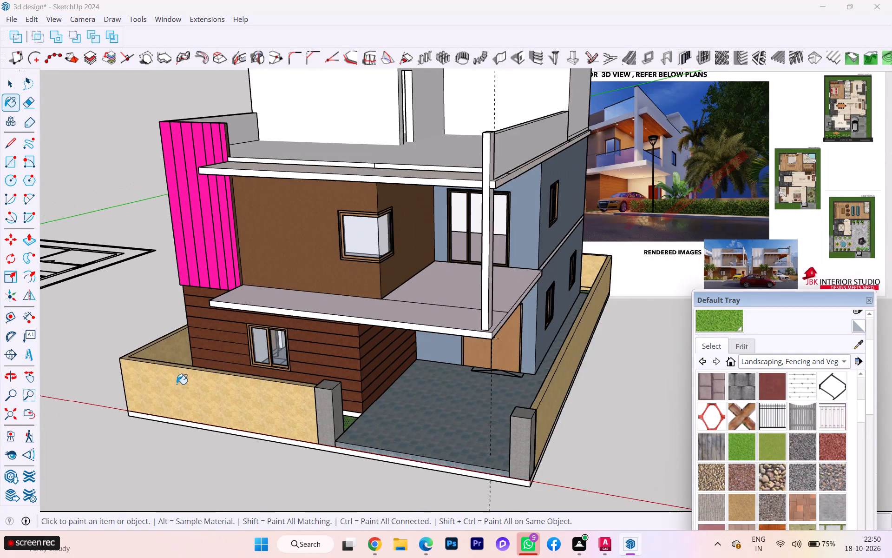
scroll(200, 444, up, 2)
scroll(200, 445, down, 1)
scroll(200, 445, up, 9)
scroll(226, 442, down, 3)
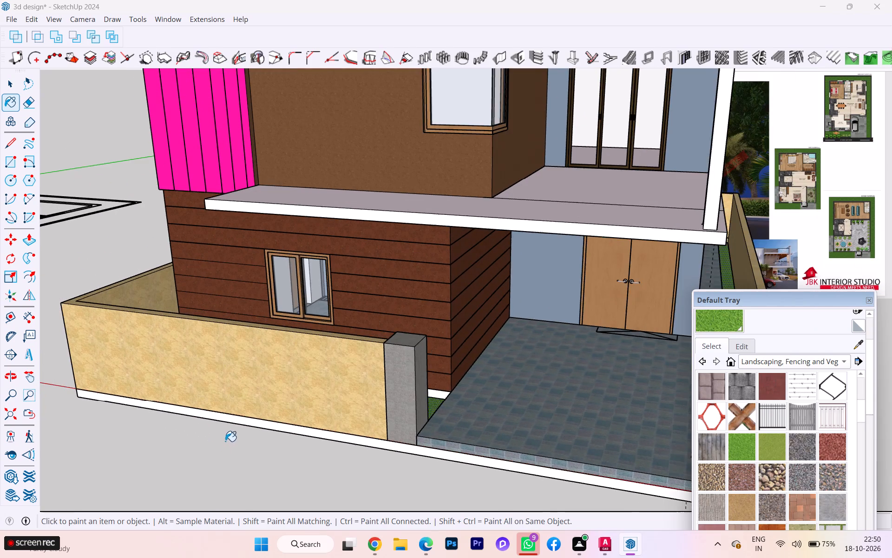
scroll(216, 432, down, 1)
scroll(213, 432, up, 3)
scroll(212, 432, down, 2)
scroll(210, 432, up, 4)
scroll(156, 429, down, 6)
scroll(149, 426, up, 1)
scroll(149, 426, down, 3)
scroll(149, 426, up, 5)
scroll(149, 426, down, 3)
scroll(149, 424, up, 2)
scroll(149, 424, down, 6)
scroll(149, 423, up, 1)
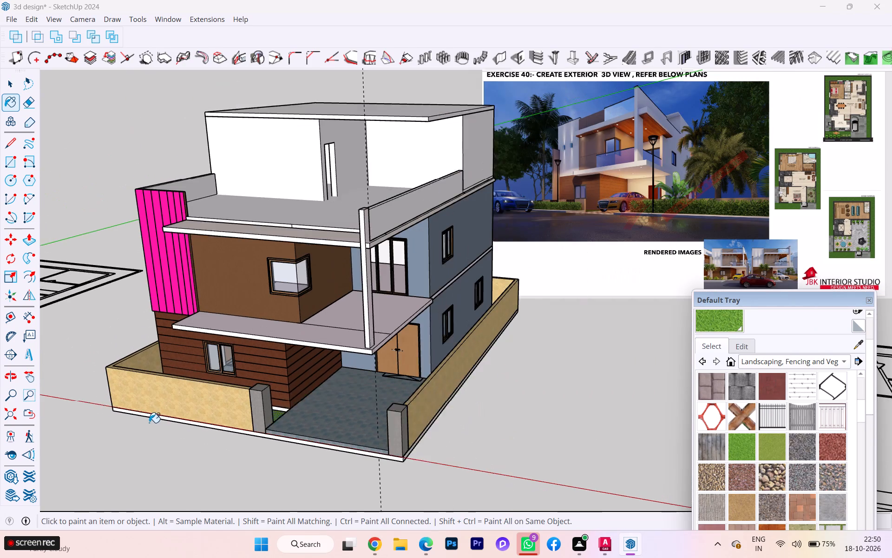
Paint the base slab's front edge below the driveway with the grey picket fence material from Landscaping, Fencing and Vegetation.
key(space)
click(152, 428)
scroll(253, 435, up, 7)
middle_drag(331, 439, 190, 409)
scroll(285, 451, up, 5)
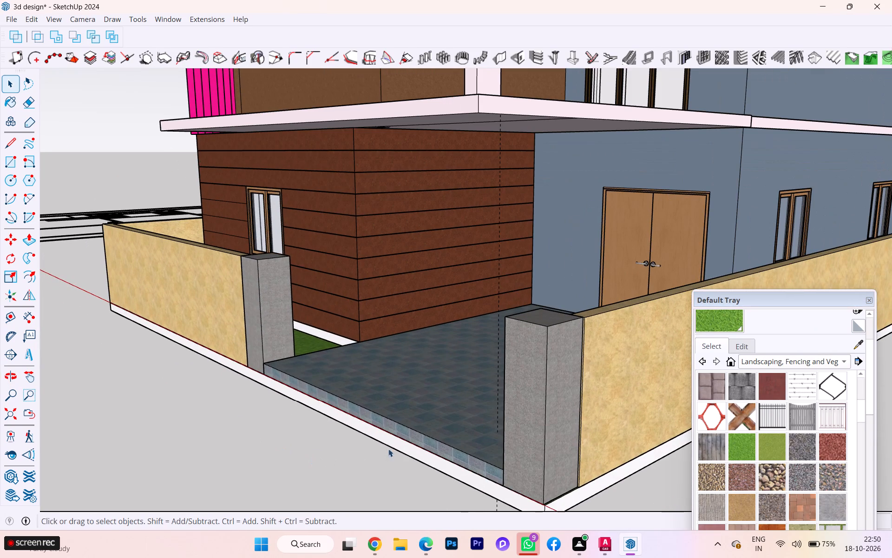
click(396, 444)
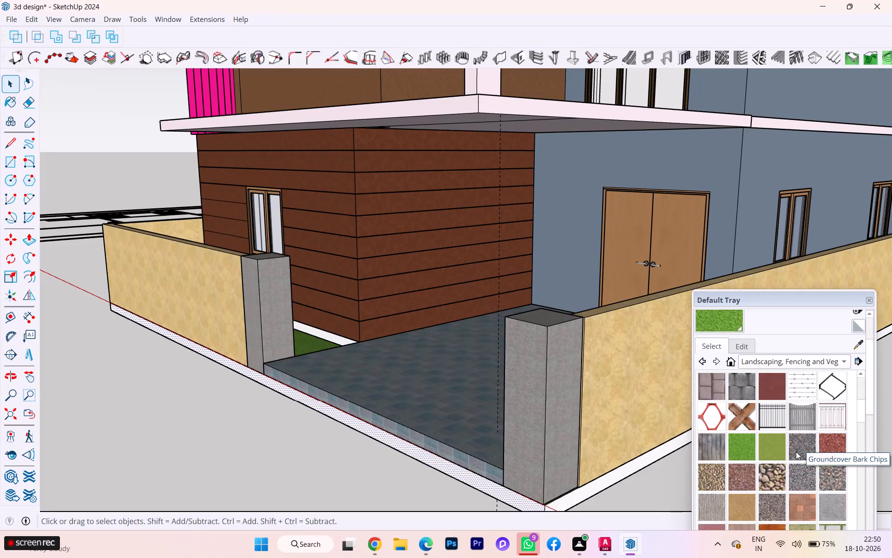
scroll(798, 424, down, 1)
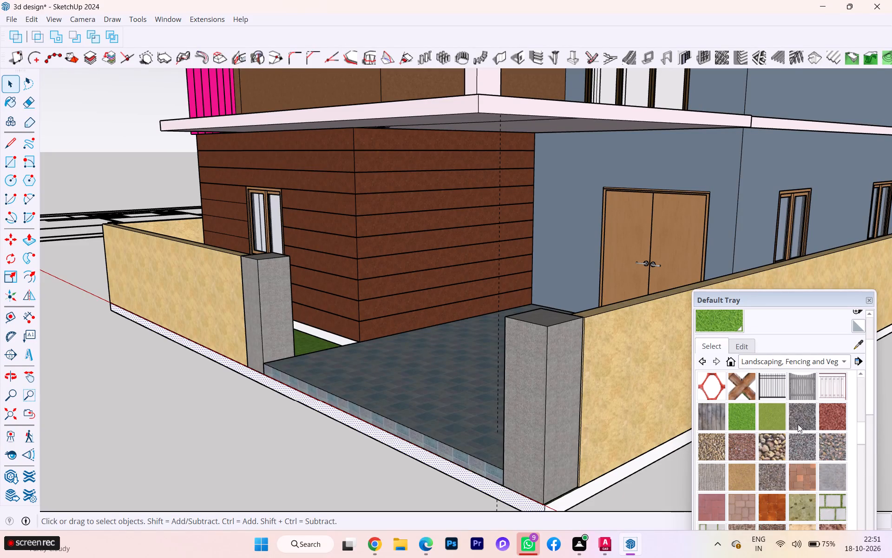
scroll(798, 423, up, 3)
click(800, 421)
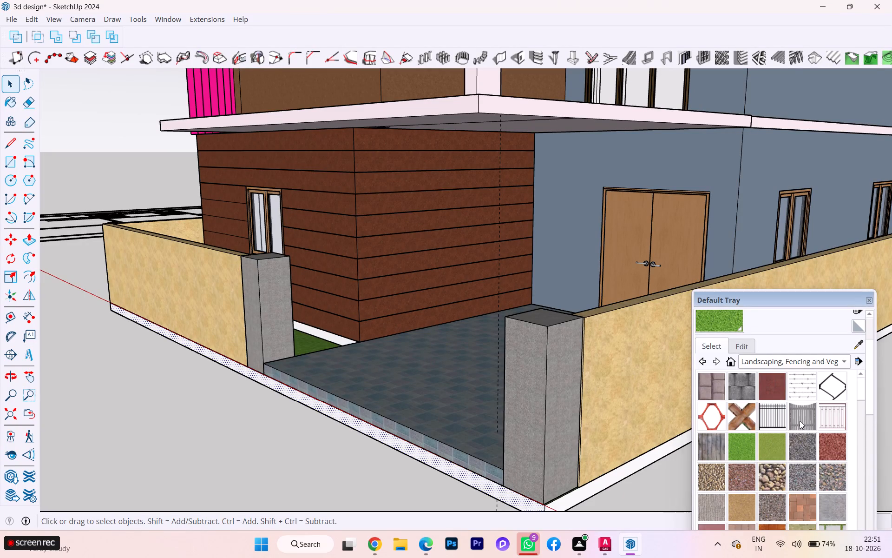
click(427, 460)
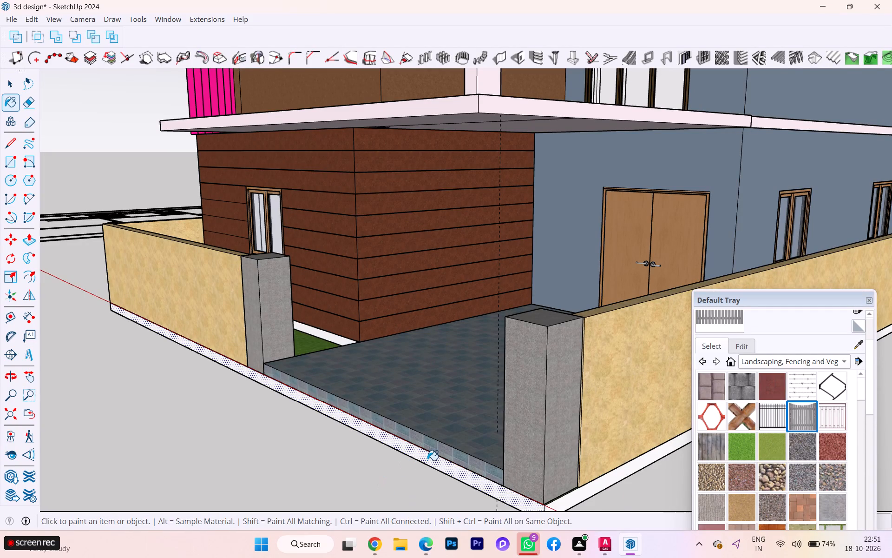
scroll(431, 465, up, 9)
scroll(442, 468, down, 1)
scroll(442, 468, up, 2)
middle_drag(446, 466, 551, 387)
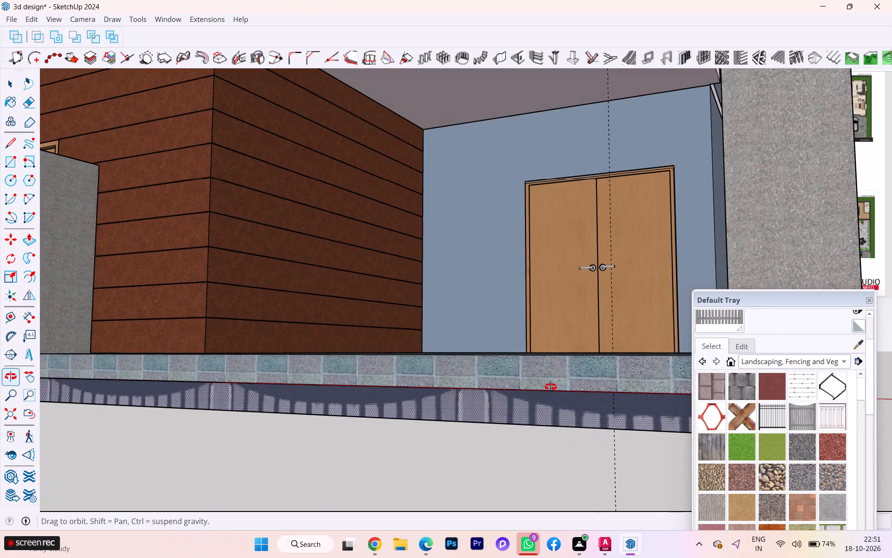
Paint the base slab's side edge below the long compound wall with the grey picket fence material and clear the selection.
middle_drag(551, 387, 372, 336)
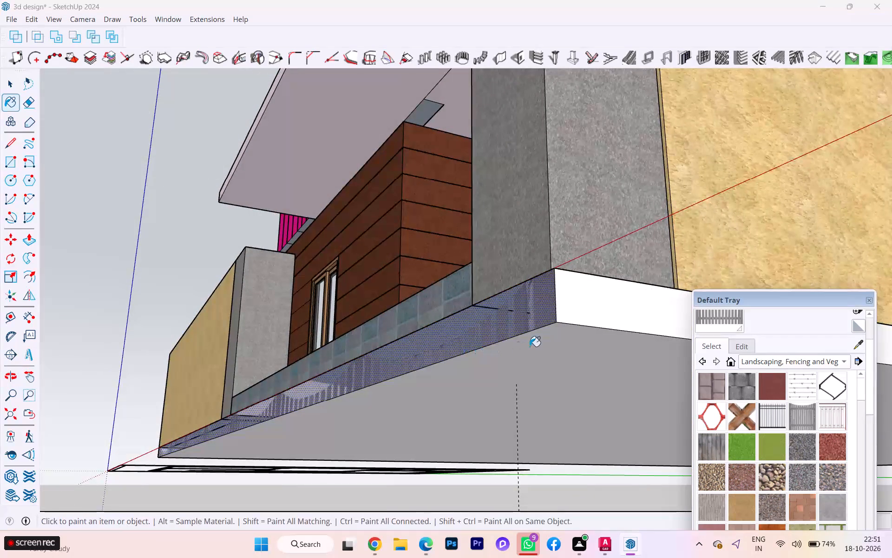
click(594, 312)
scroll(407, 452, down, 3)
key(space)
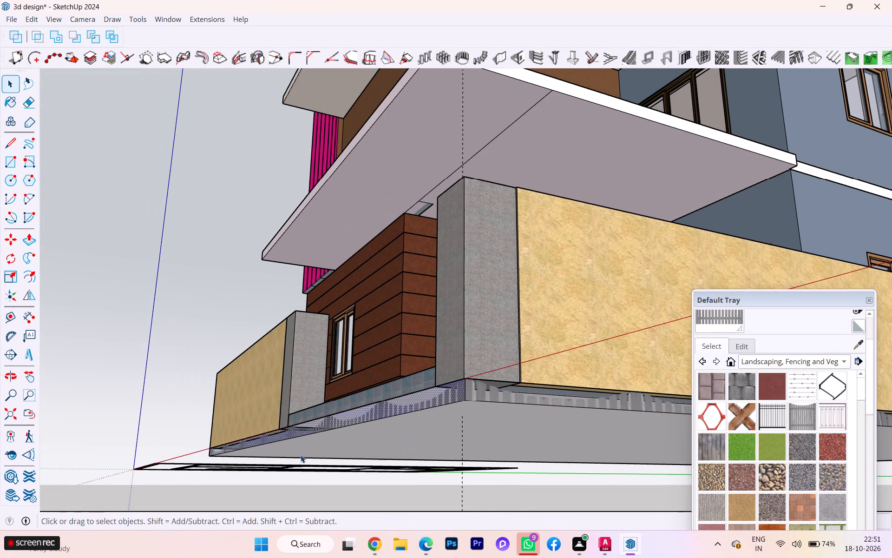
click(180, 433)
Examine the house front, driveway and painted slab edges from several distances and angles.
scroll(355, 411, down, 1)
middle_drag(391, 415, 598, 548)
scroll(588, 540, up, 1)
click(373, 495)
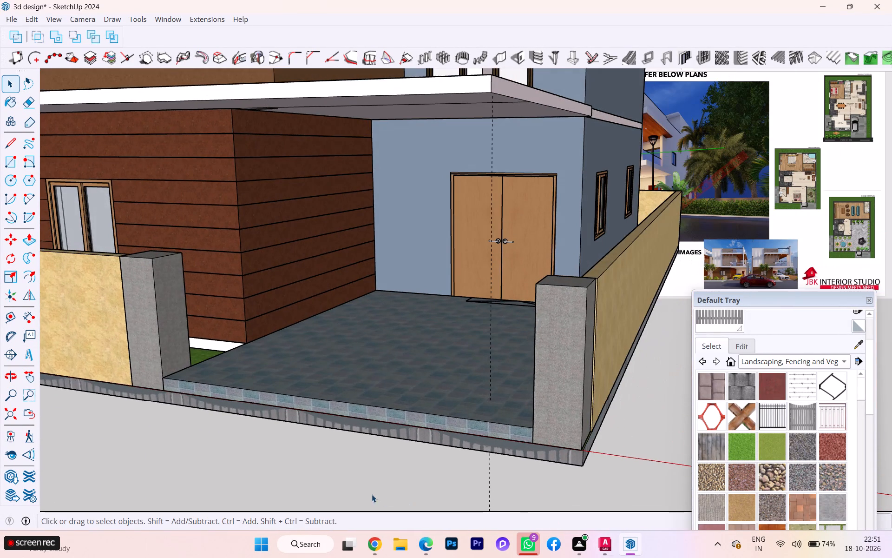
scroll(386, 475, down, 3)
scroll(386, 475, up, 1)
scroll(384, 475, down, 5)
scroll(391, 486, up, 4)
scroll(391, 486, down, 1)
scroll(391, 486, up, 1)
scroll(391, 486, down, 2)
scroll(402, 485, up, 1)
scroll(402, 485, down, 4)
scroll(401, 486, up, 1)
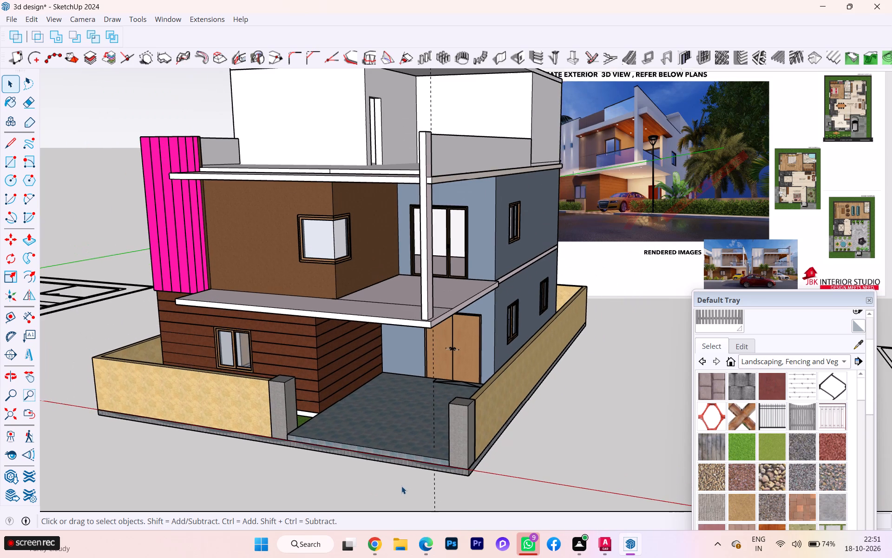
scroll(252, 425, down, 7)
scroll(253, 450, up, 2)
scroll(253, 450, down, 3)
middle_click(259, 458)
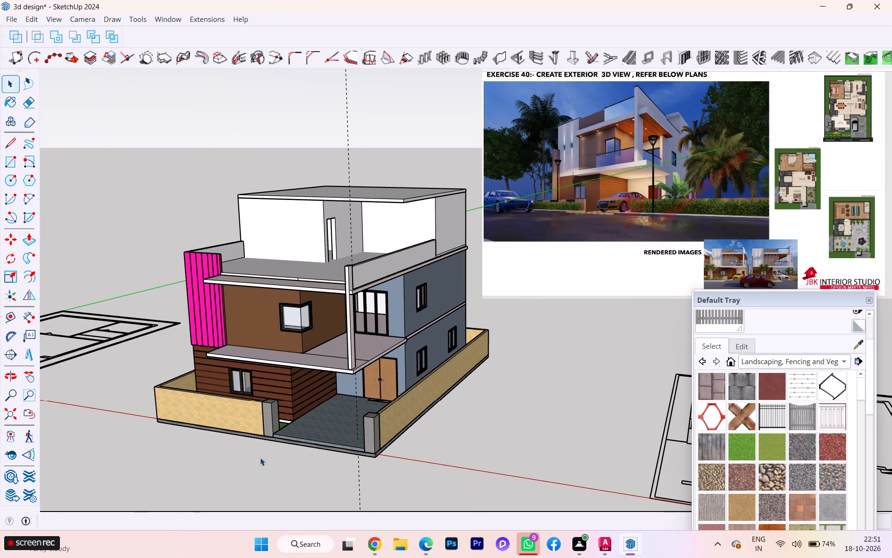
scroll(262, 453, up, 8)
scroll(254, 437, down, 1)
middle_drag(254, 437, 254, 441)
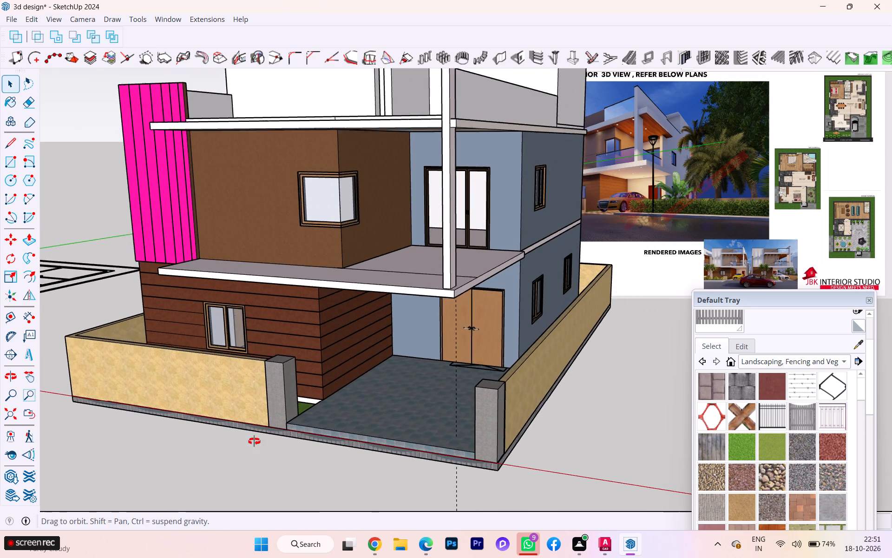
middle_drag(254, 441, 305, 497)
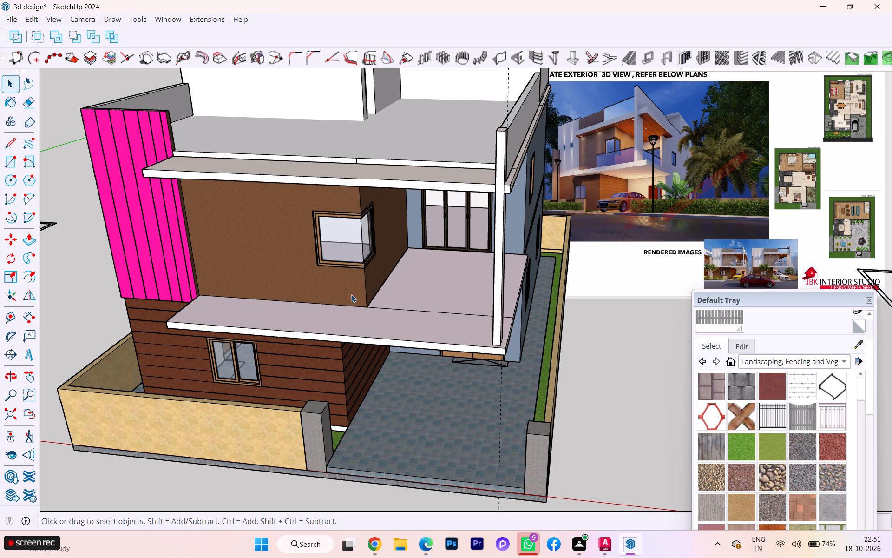
Examine the first-floor balcony, its open edges and the corner pillar from the front, side and above.
scroll(341, 309, up, 3)
middle_drag(343, 308, 389, 310)
scroll(343, 308, down, 1)
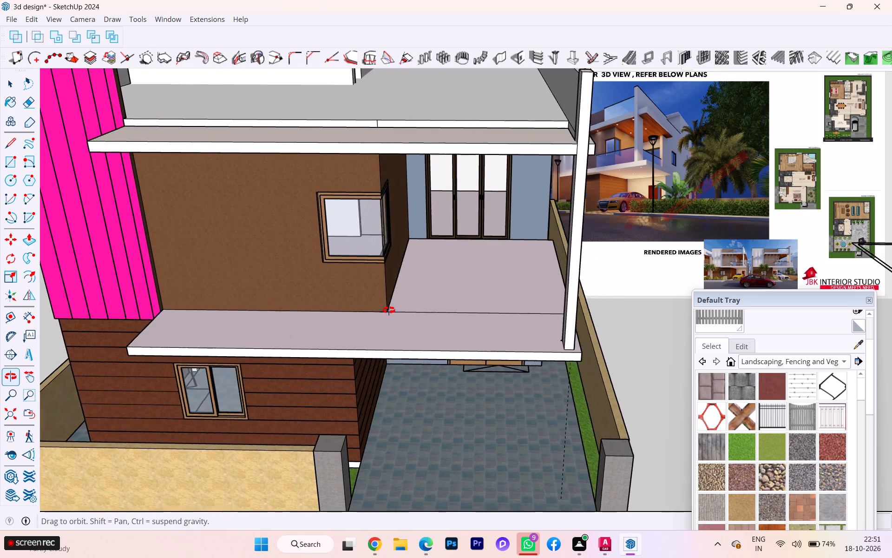
middle_drag(389, 310, 407, 311)
middle_drag(407, 312, 283, 325)
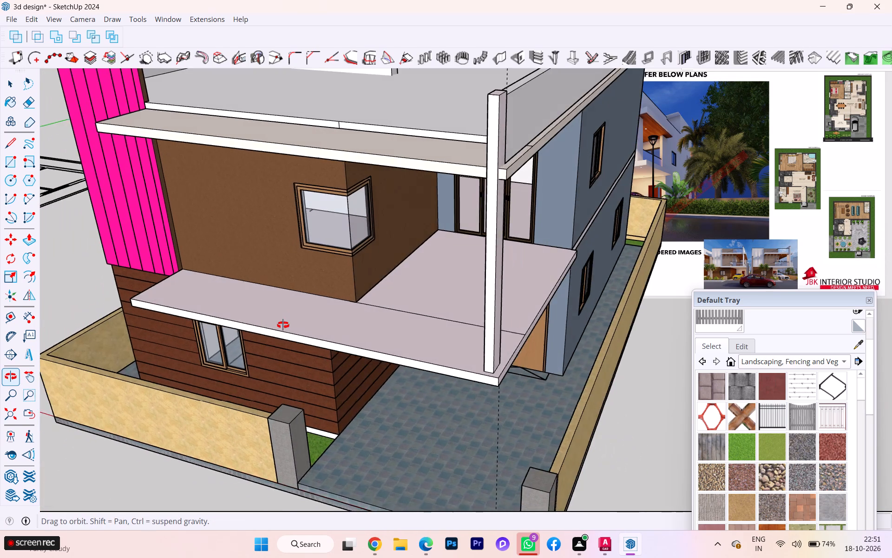
middle_drag(283, 325, 179, 225)
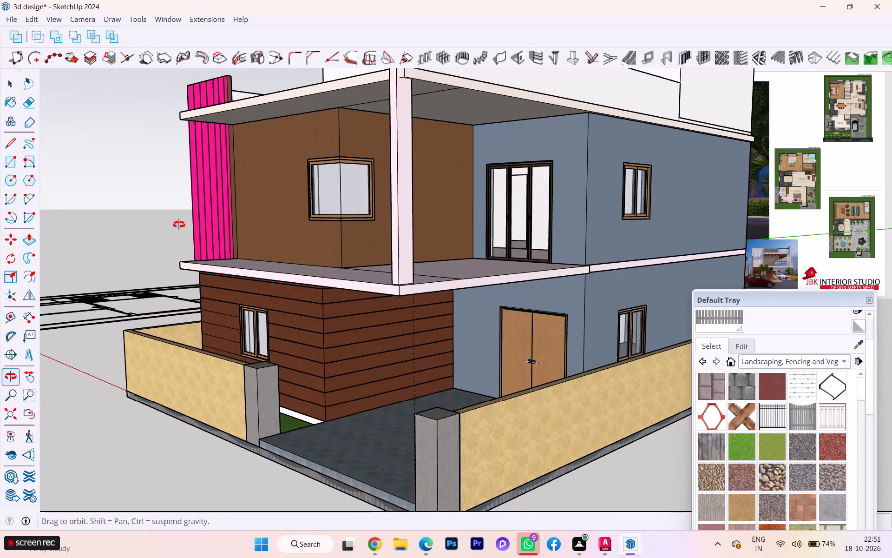
middle_drag(179, 225, 250, 232)
scroll(253, 253, down, 3)
scroll(245, 279, up, 2)
scroll(245, 279, down, 4)
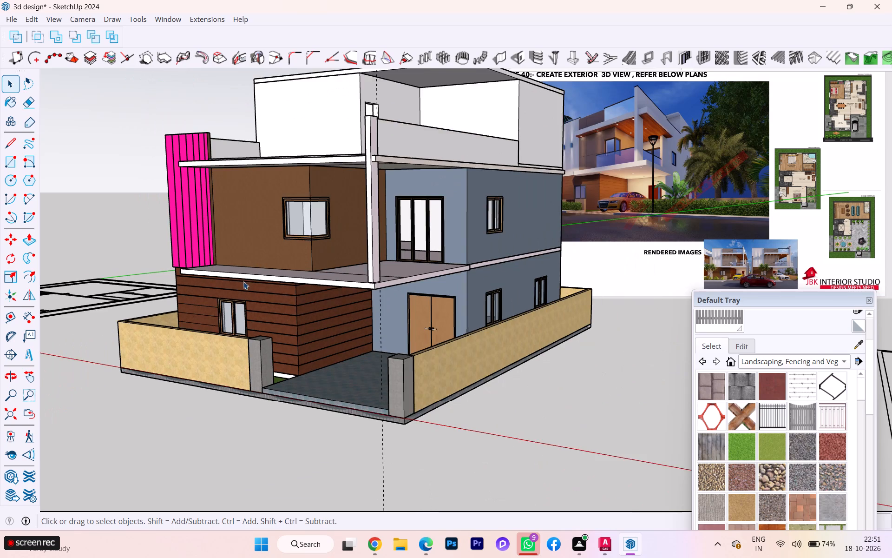
scroll(242, 283, down, 1)
middle_drag(241, 286, 450, 355)
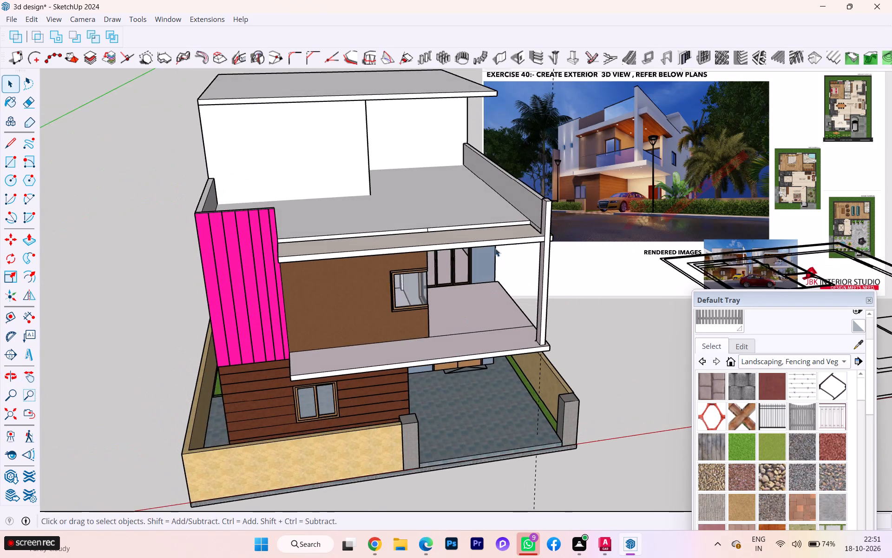
scroll(472, 229, up, 1)
scroll(446, 240, down, 1)
scroll(445, 240, up, 6)
scroll(467, 258, down, 1)
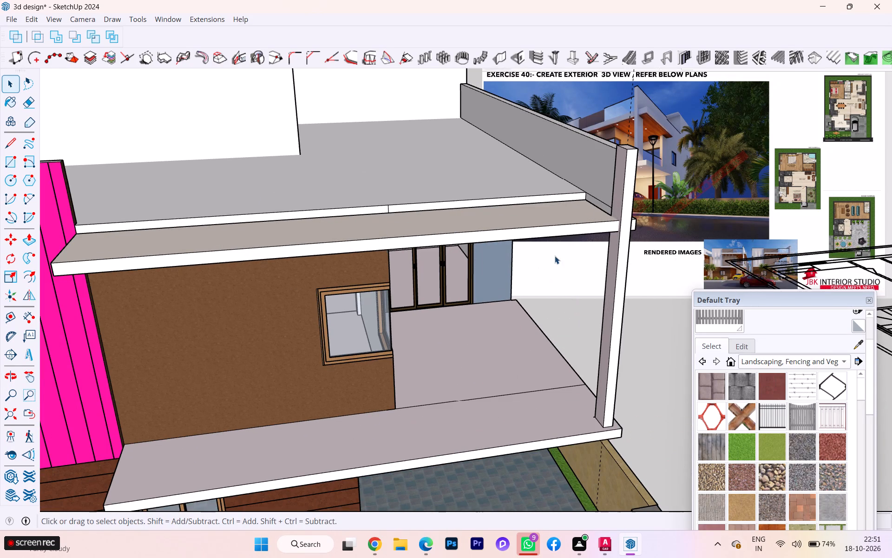
click(616, 250)
middle_drag(617, 253, 468, 314)
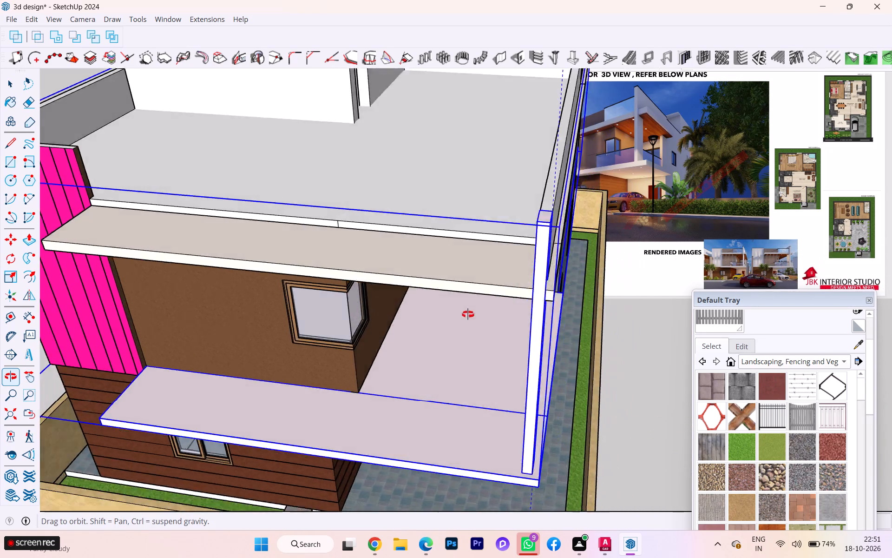
middle_drag(468, 314, 290, 325)
middle_drag(390, 269, 286, 173)
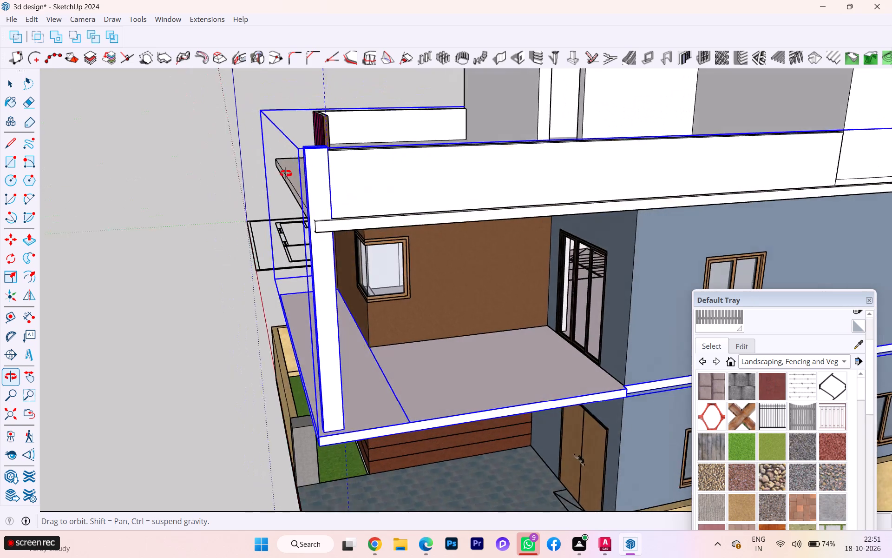
middle_drag(286, 173, 362, 176)
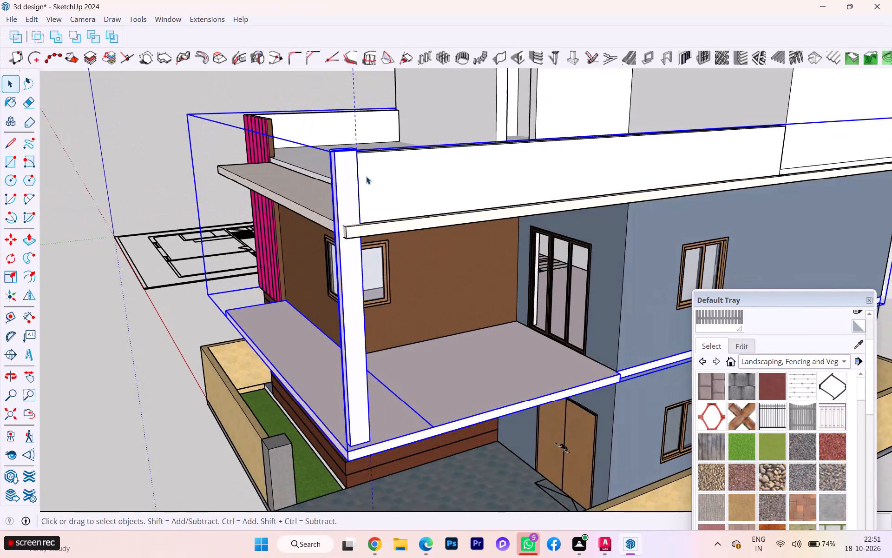
scroll(328, 248, down, 3)
key(space)
click(186, 407)
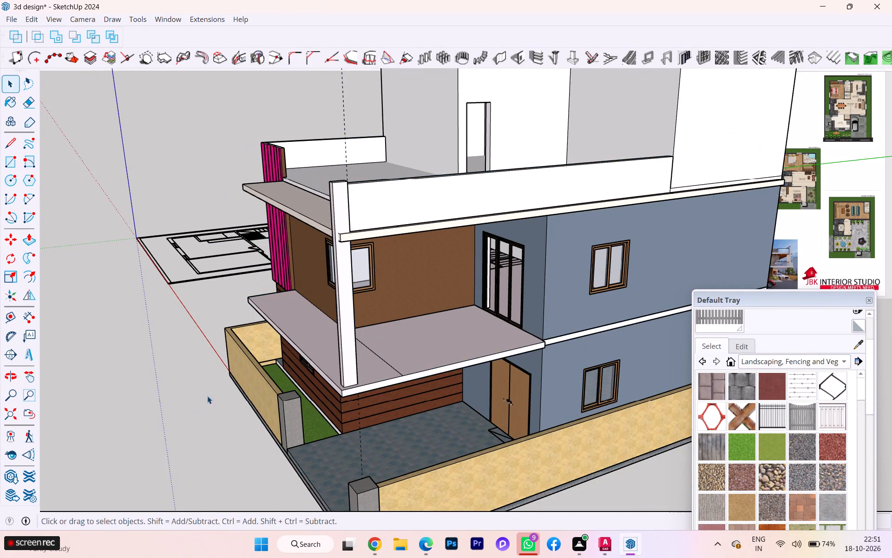
scroll(207, 395, down, 1)
middle_drag(207, 395, 466, 406)
scroll(441, 376, up, 3)
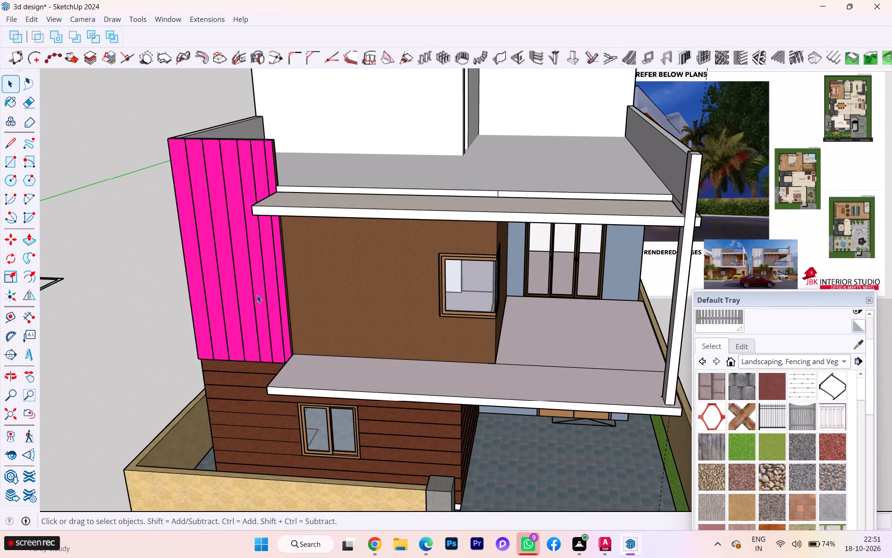
scroll(216, 245, down, 3)
middle_drag(237, 227, 202, 134)
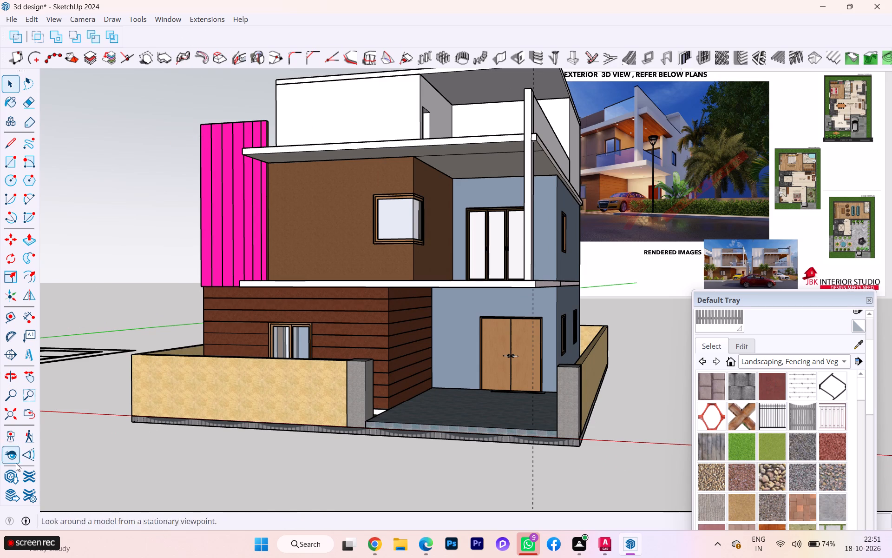
Open 3D Warehouse and search its models for "railing".
click(12, 477)
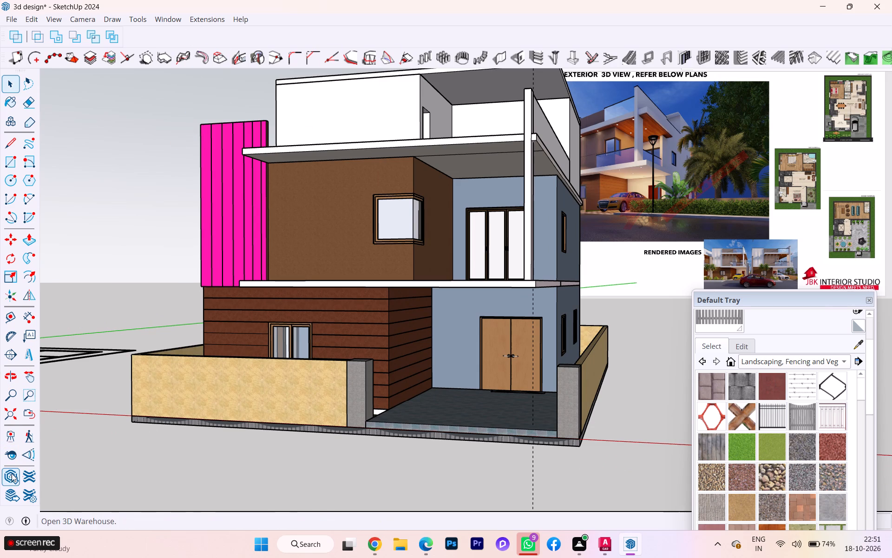
double_click(10, 476)
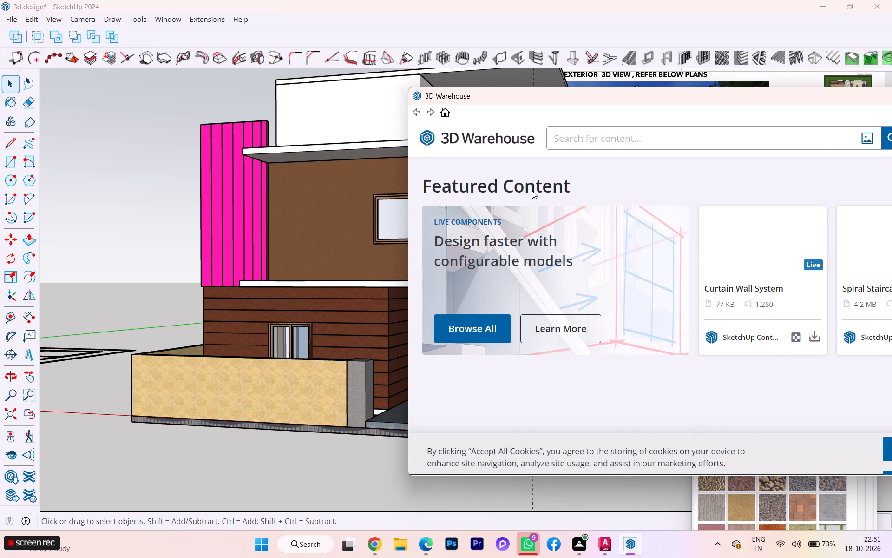
click(619, 145)
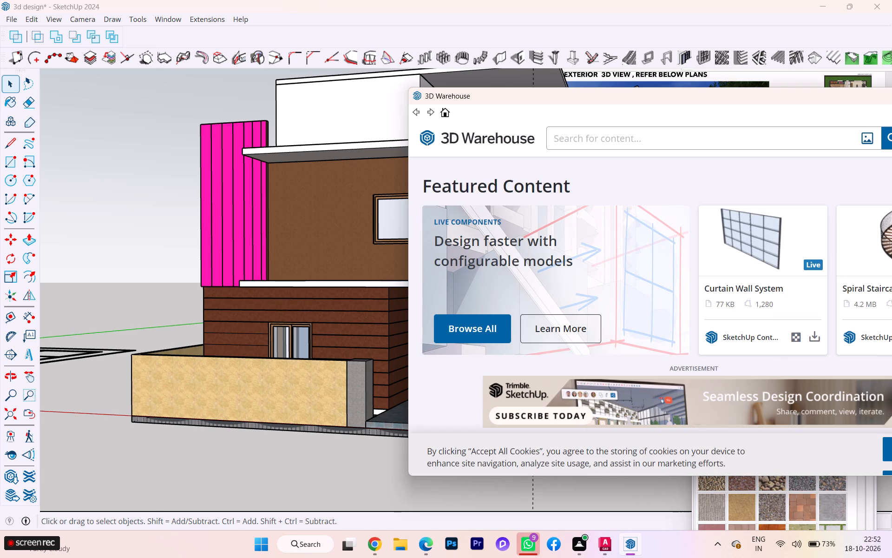
text(railing)
key(Return)
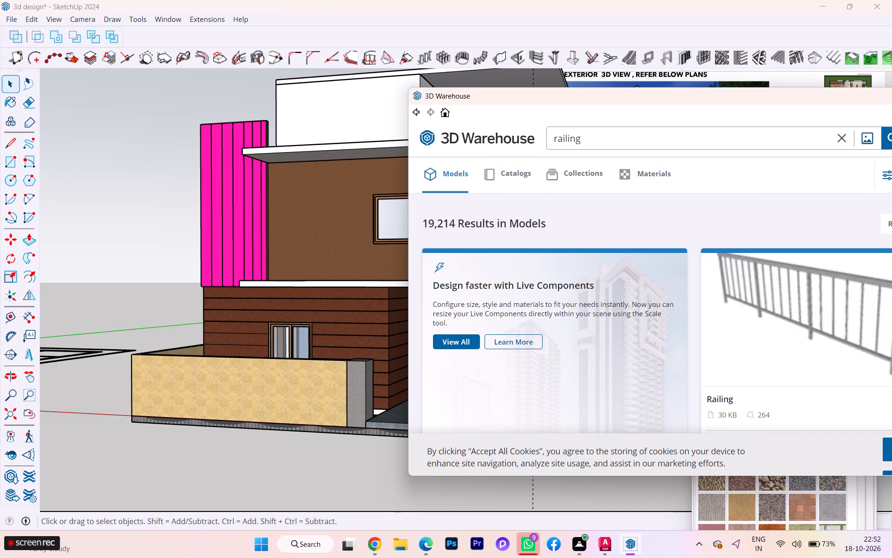
Look through the first railing models in the search results for one that suits the balcony.
scroll(688, 318, down, 5)
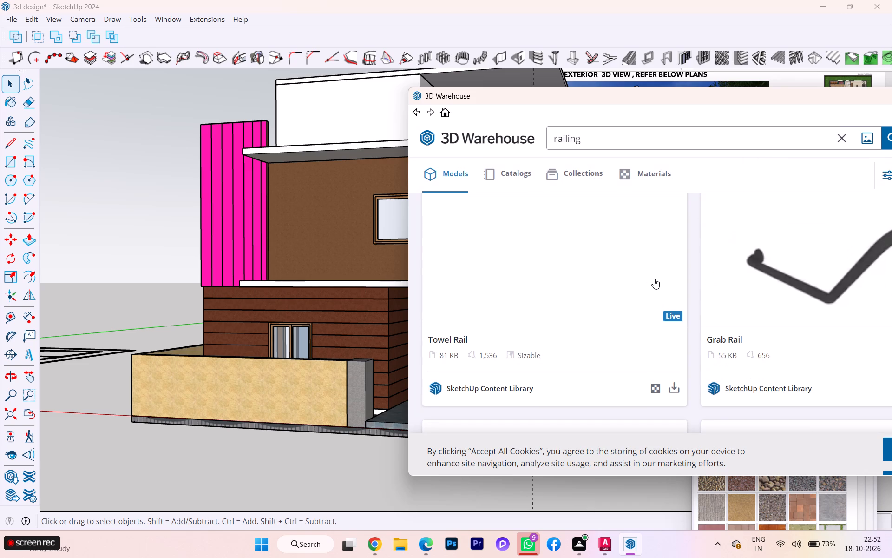
scroll(555, 298, up, 1)
scroll(555, 298, down, 3)
scroll(555, 298, up, 2)
scroll(585, 290, down, 2)
scroll(608, 291, up, 5)
scroll(610, 291, down, 6)
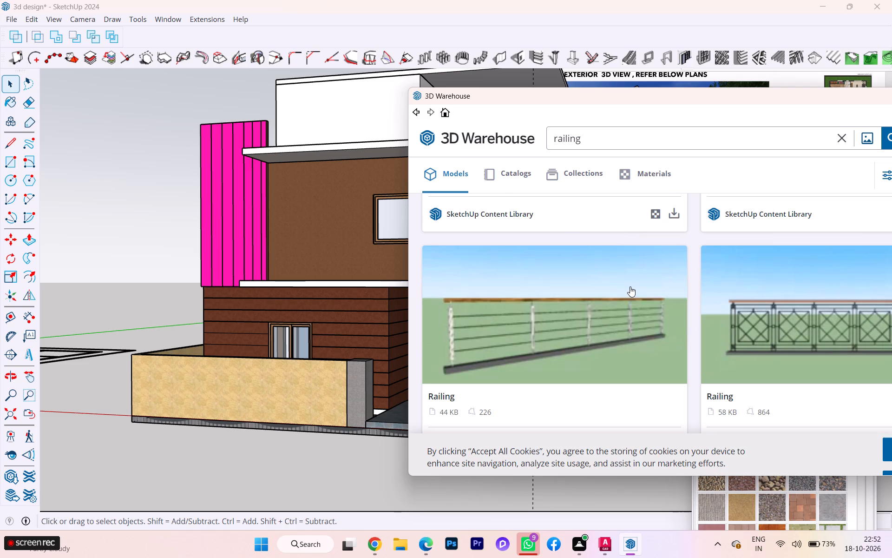
scroll(625, 280, down, 4)
scroll(625, 280, up, 1)
scroll(625, 280, down, 1)
scroll(625, 280, up, 1)
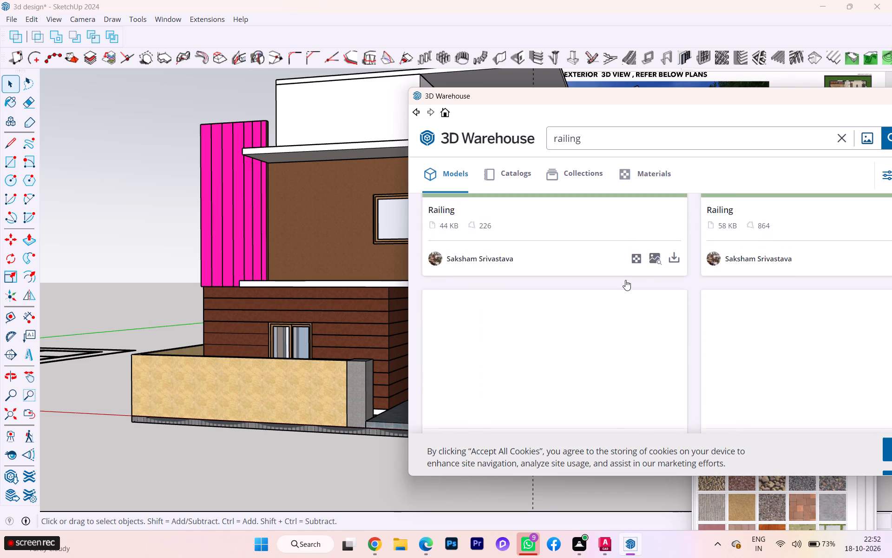
scroll(625, 280, up, 5)
scroll(600, 265, down, 2)
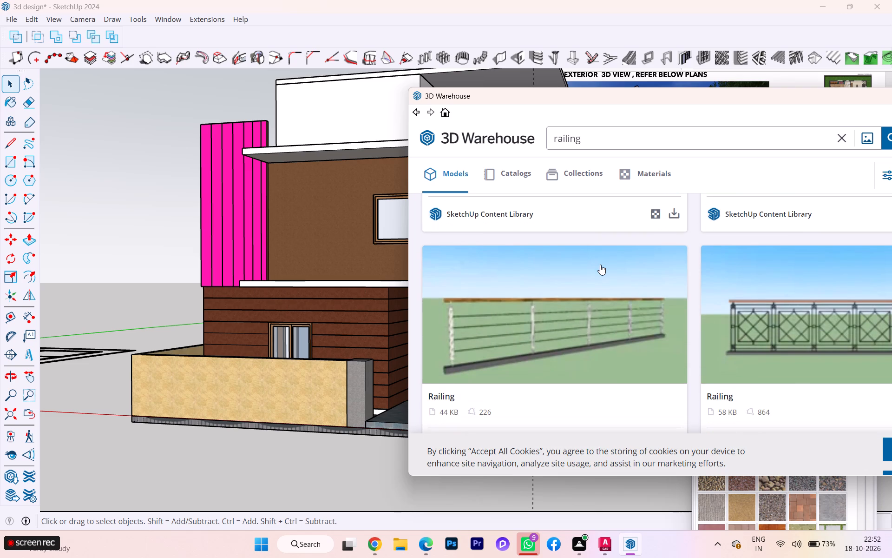
scroll(600, 265, down, 1)
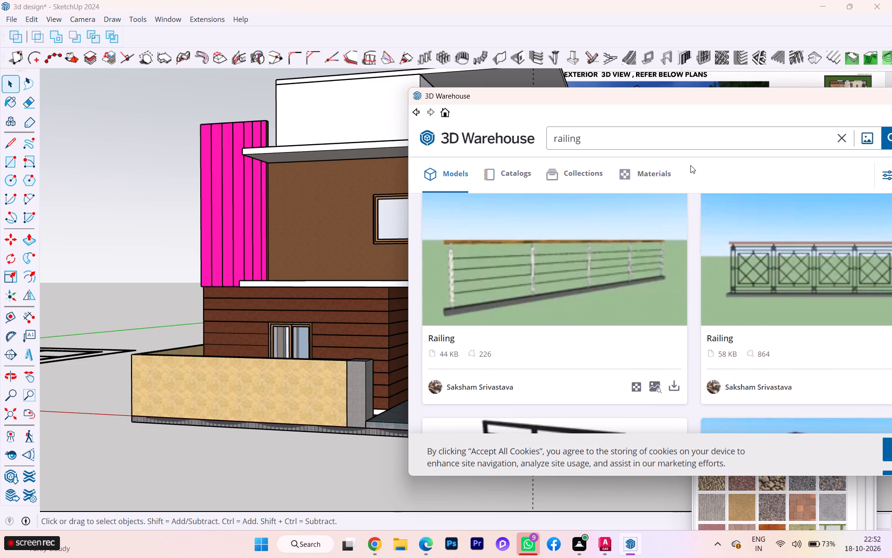
Move the 3D Warehouse window so that it lies fully on the screen.
click(690, 111)
drag(690, 111, 568, 120)
drag(636, 98, 385, 119)
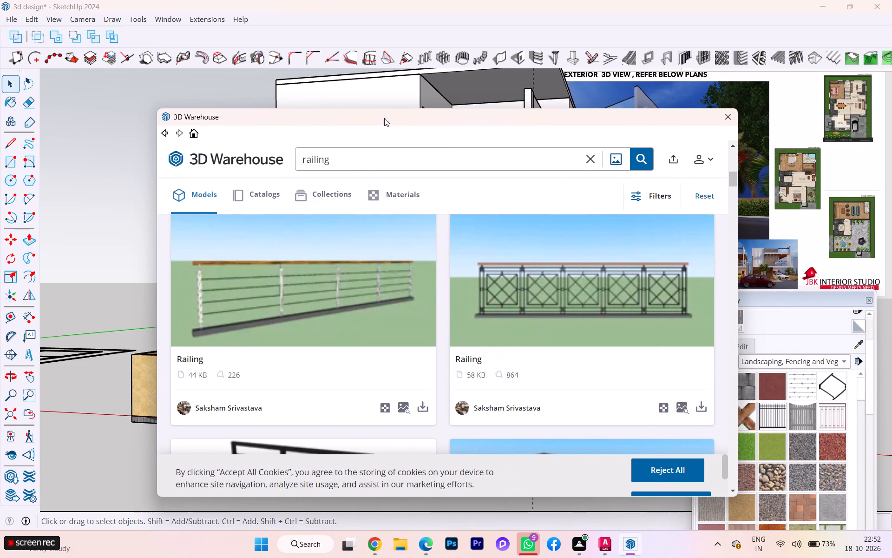
Look further through the "railing" search results for a glass railing model that suits the balcony.
scroll(449, 297, down, 4)
scroll(450, 297, up, 4)
scroll(450, 297, down, 1)
scroll(450, 297, up, 1)
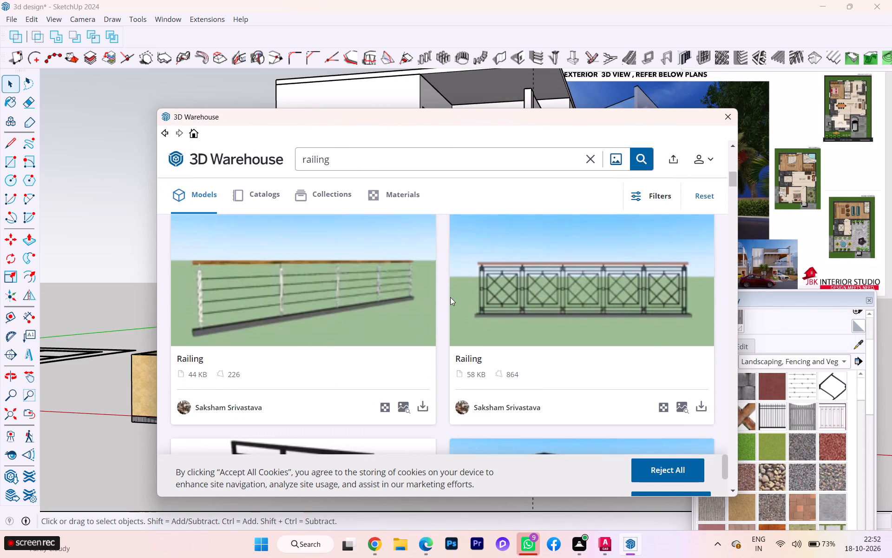
scroll(450, 297, down, 1)
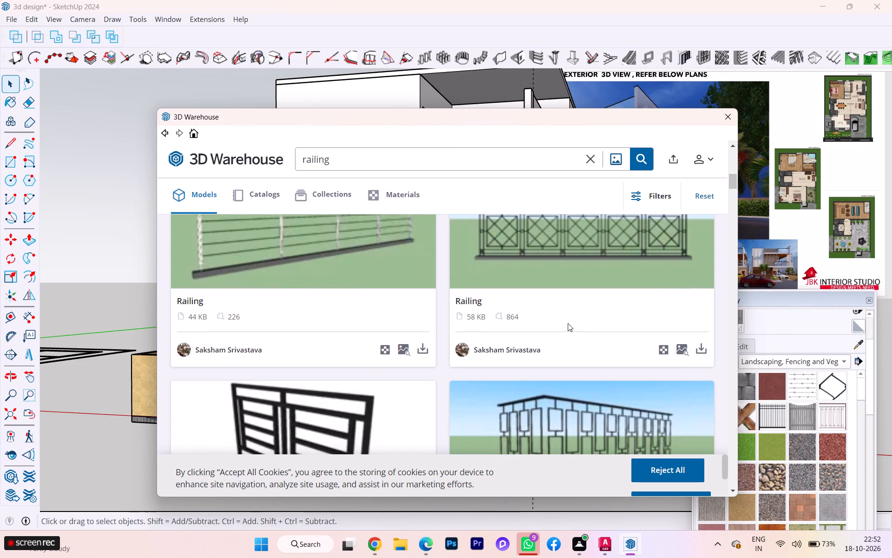
scroll(564, 323, down, 6)
scroll(564, 323, up, 1)
scroll(564, 323, down, 1)
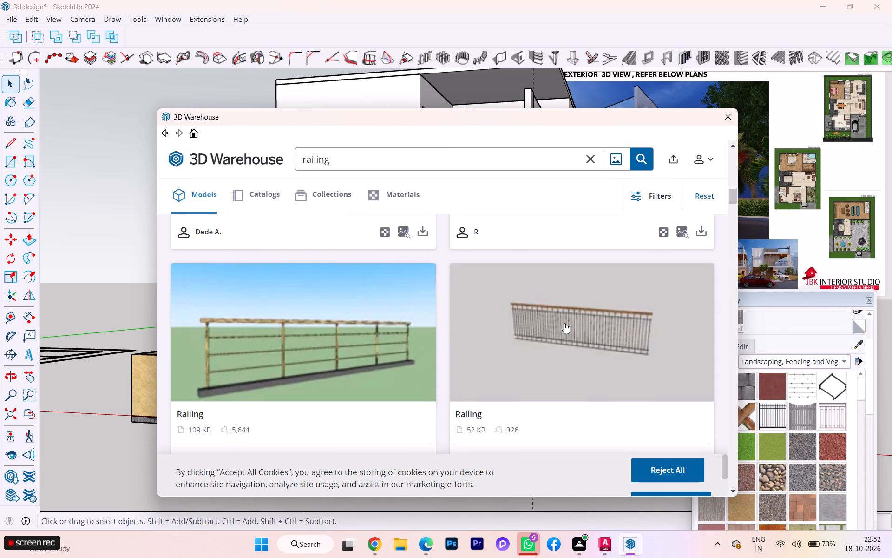
scroll(564, 323, down, 7)
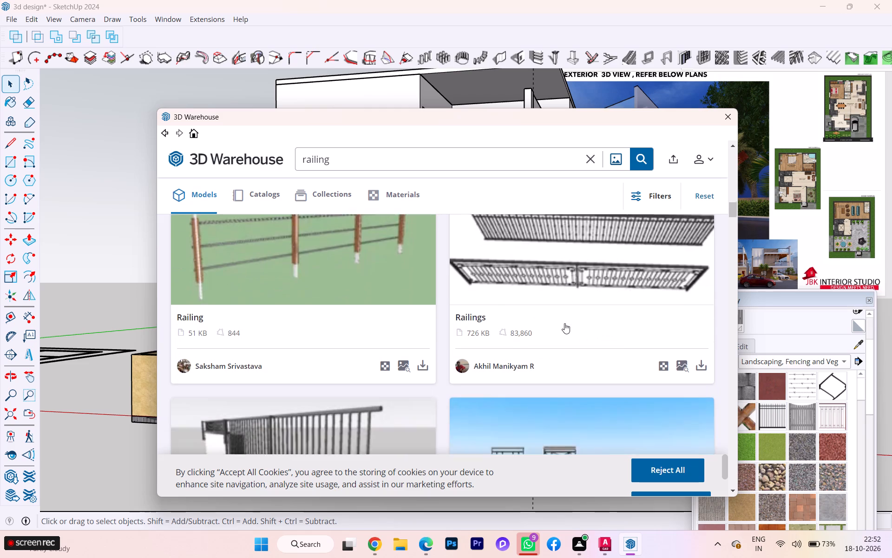
scroll(565, 323, up, 1)
scroll(565, 323, down, 4)
scroll(565, 322, up, 2)
scroll(565, 322, down, 5)
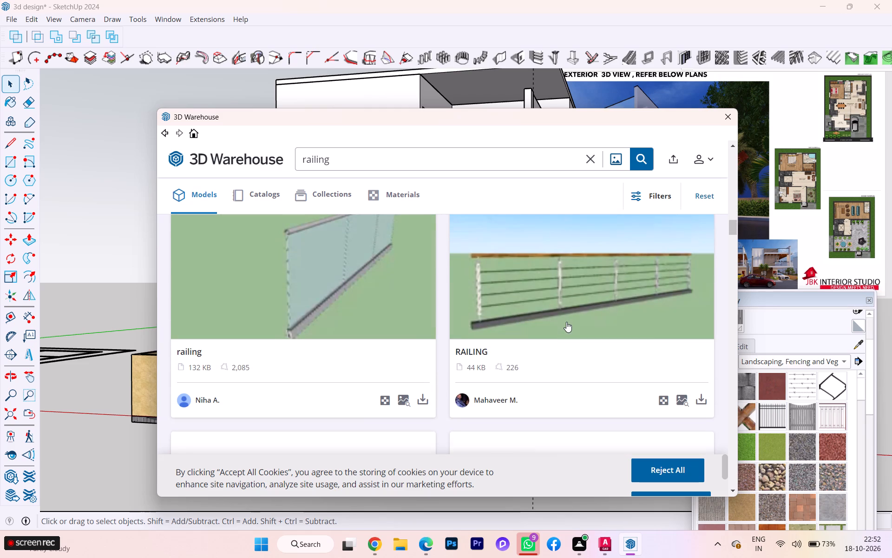
scroll(407, 326, down, 4)
scroll(408, 322, up, 1)
scroll(408, 322, down, 2)
scroll(409, 321, up, 1)
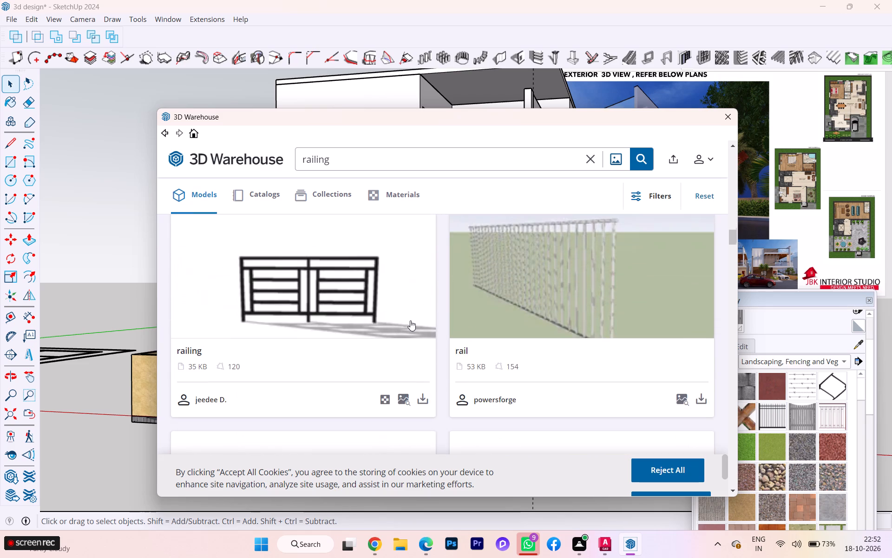
scroll(418, 317, down, 2)
scroll(427, 319, up, 2)
scroll(472, 318, down, 4)
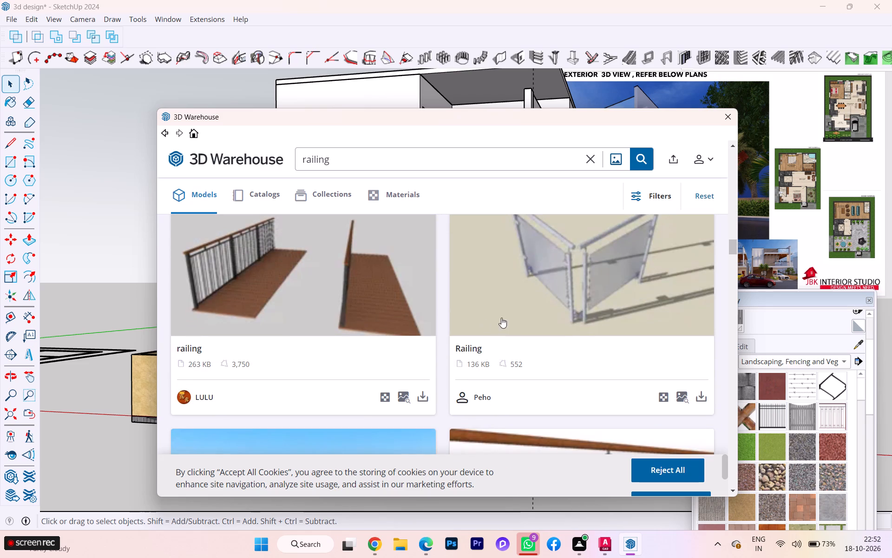
scroll(550, 313, down, 5)
scroll(551, 312, up, 1)
scroll(552, 312, down, 2)
scroll(552, 312, up, 1)
scroll(552, 312, down, 4)
scroll(552, 312, up, 1)
scroll(552, 312, down, 2)
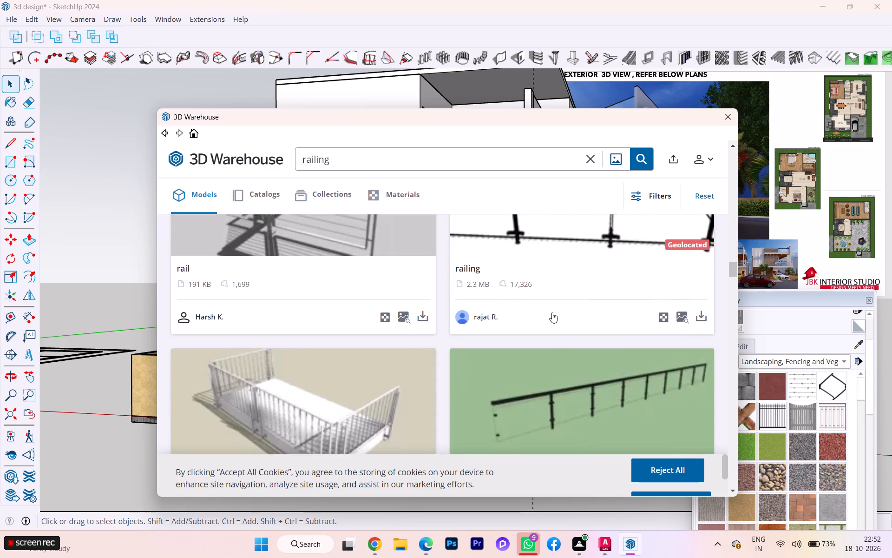
scroll(552, 312, down, 5)
scroll(552, 312, up, 5)
scroll(552, 312, down, 1)
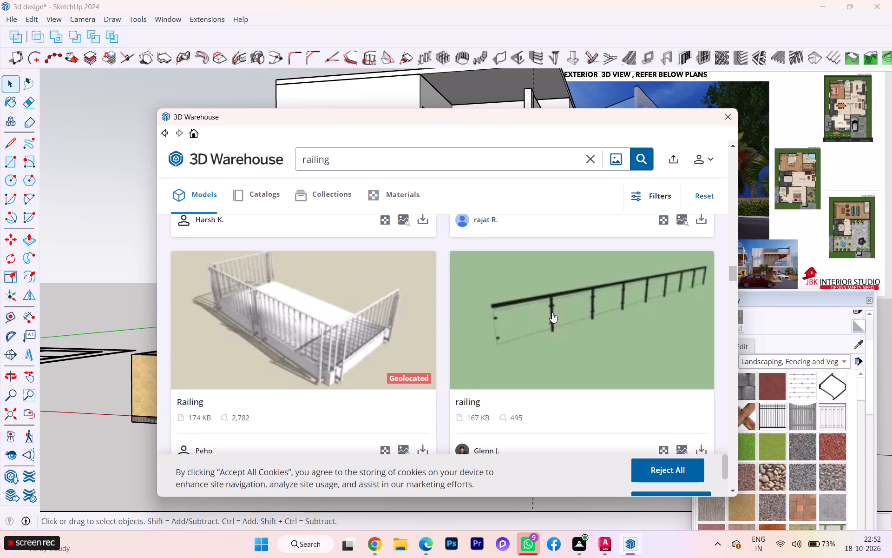
scroll(552, 312, down, 4)
scroll(554, 314, up, 1)
scroll(554, 314, down, 5)
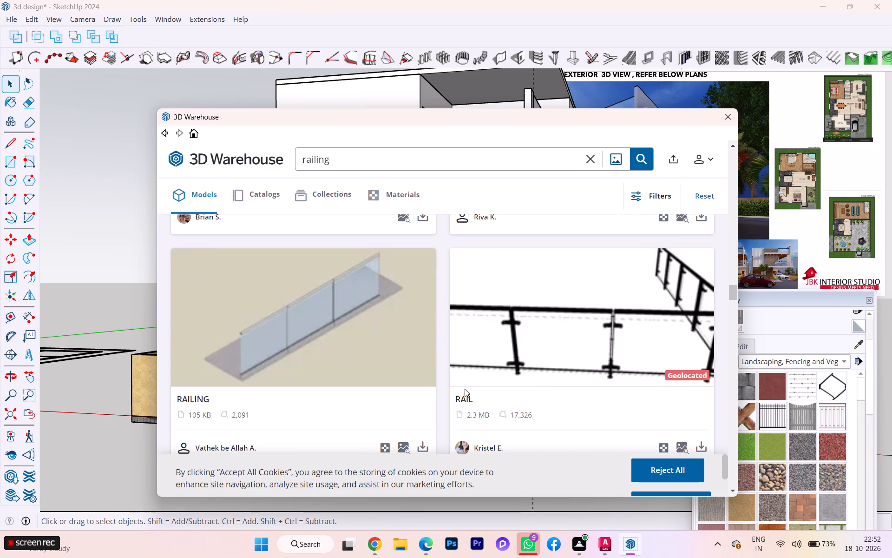
Load the 105 KB three-panel glass "RAILING" model directly into the model and place it on the ground in front of the house.
click(427, 448)
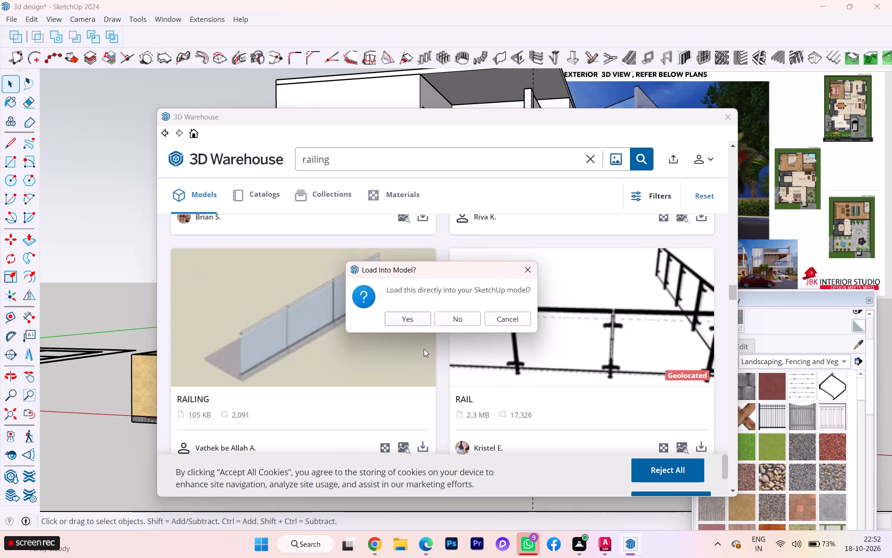
click(418, 326)
click(417, 321)
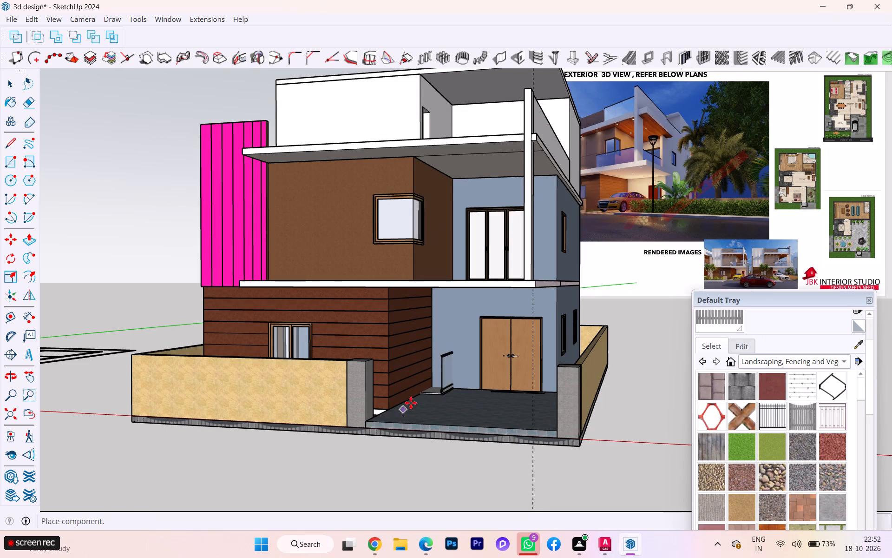
scroll(410, 396, down, 2)
scroll(433, 367, down, 4)
scroll(438, 374, up, 1)
click(346, 478)
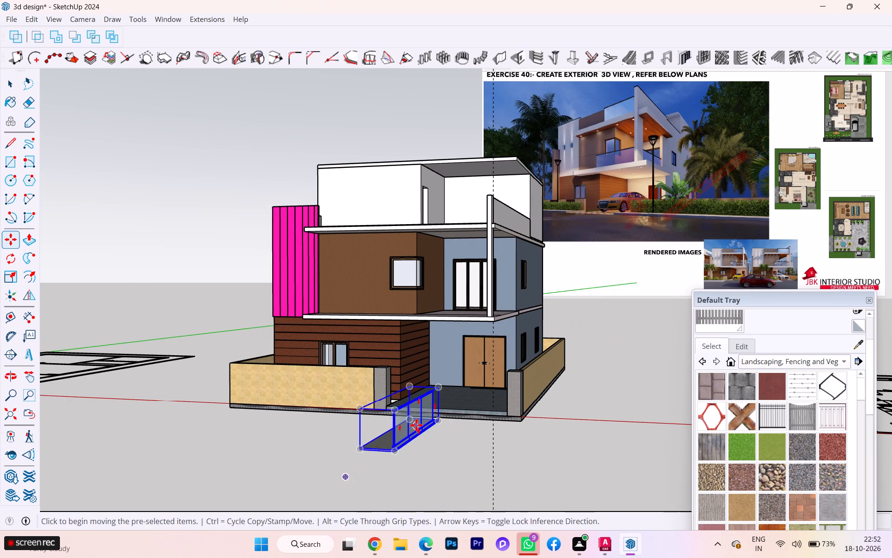
Delete the dark floor slab inside the railing component, keeping only the glass railing, and leave the component.
scroll(417, 424, up, 2)
scroll(417, 424, down, 1)
scroll(417, 424, up, 3)
scroll(391, 438, down, 1)
scroll(391, 439, up, 5)
scroll(383, 445, down, 3)
scroll(383, 445, up, 1)
scroll(383, 445, down, 2)
scroll(383, 445, up, 2)
middle_drag(383, 441, 198, 424)
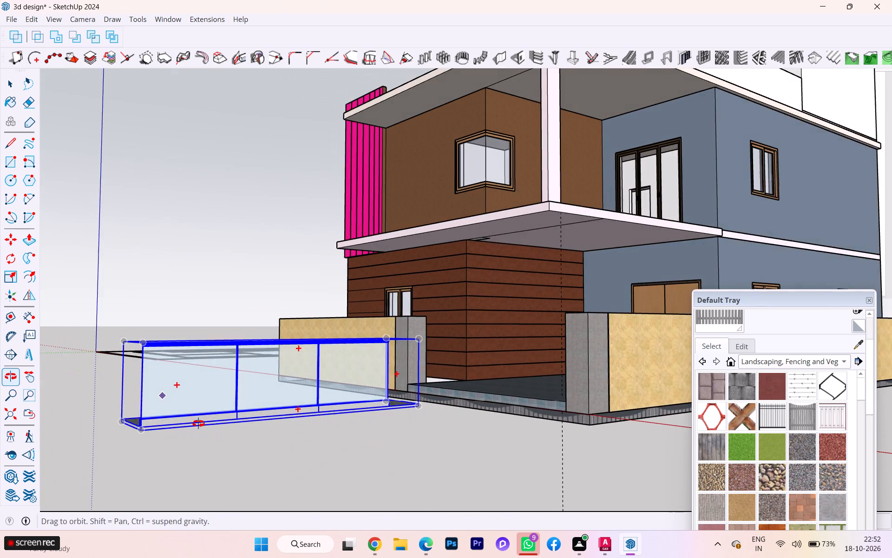
middle_drag(198, 424, 562, 442)
click(562, 442)
key(space)
click(572, 448)
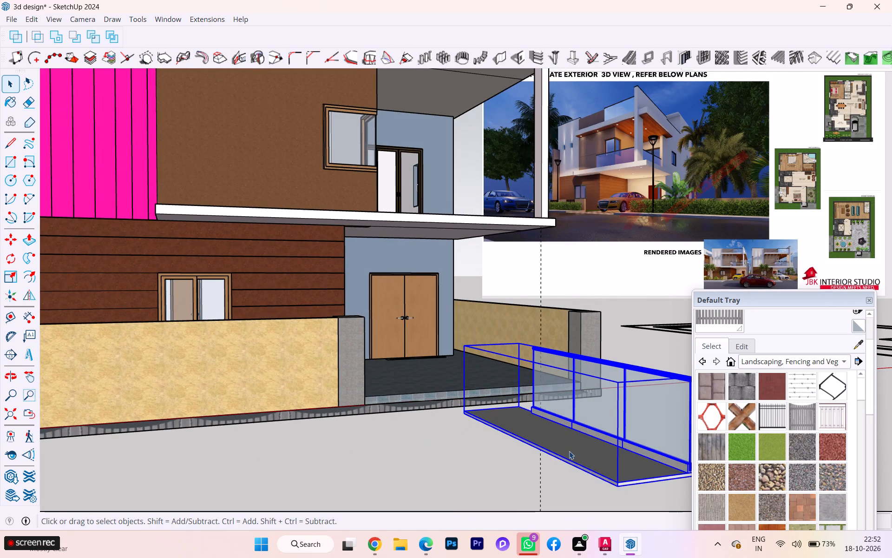
double_click(568, 451)
click(567, 455)
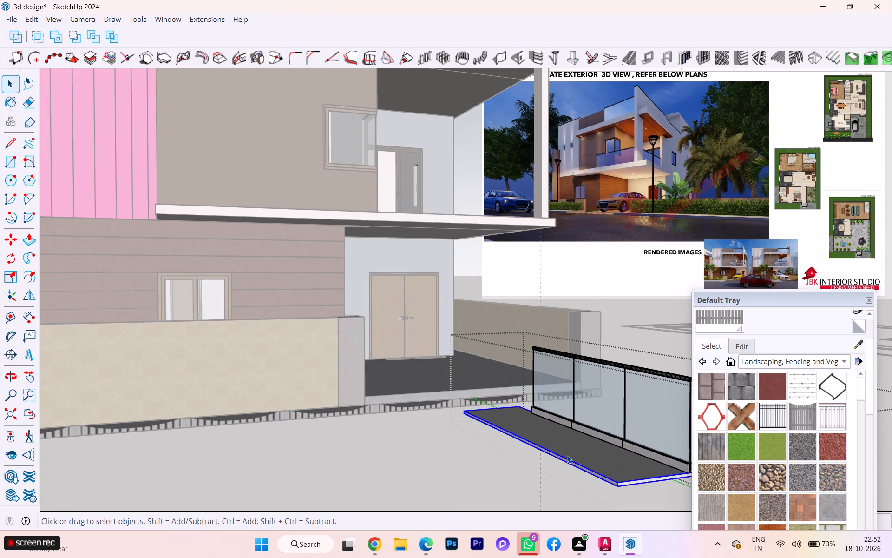
key(Delete)
scroll(574, 448, down, 2)
middle_drag(574, 447, 373, 444)
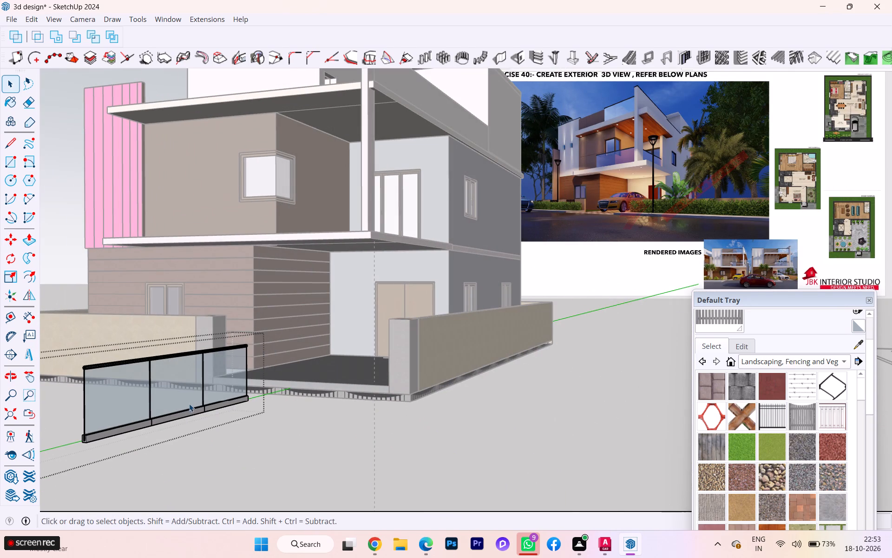
click(186, 404)
click(227, 400)
click(369, 455)
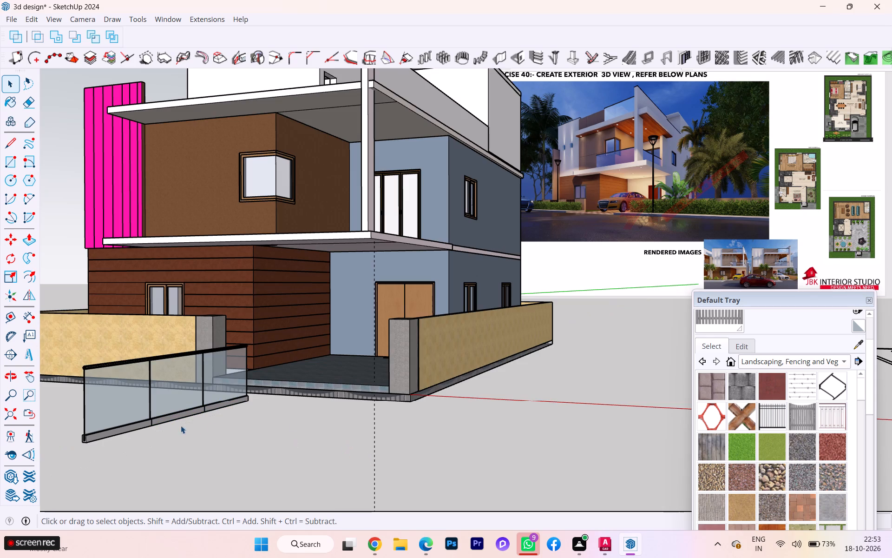
Move the glass railing by its top corner from the ground up onto the first-floor balcony.
click(144, 410)
key(m)
click(169, 402)
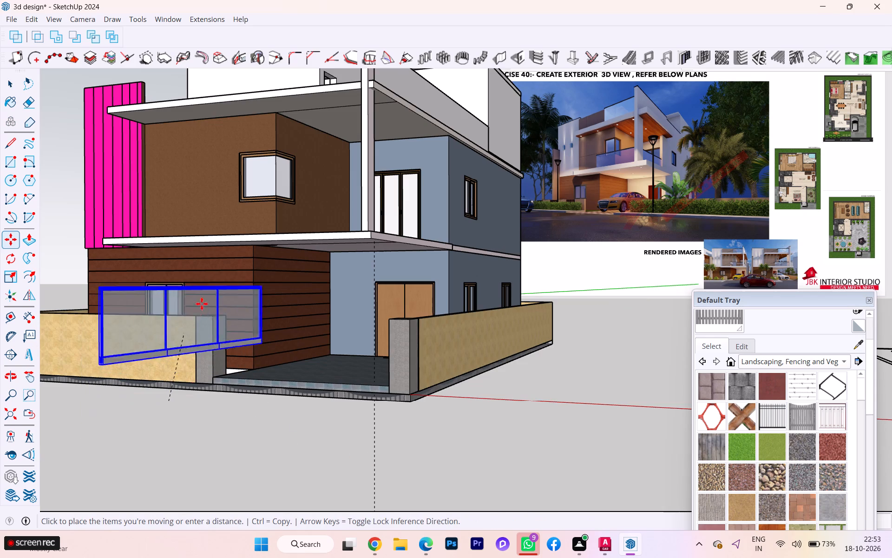
middle_drag(259, 213, 503, 345)
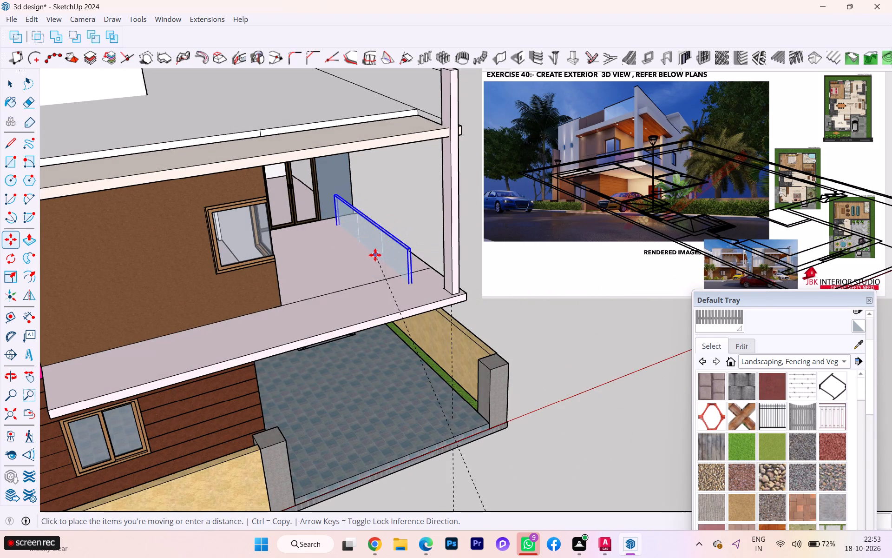
key(m)
click(455, 478)
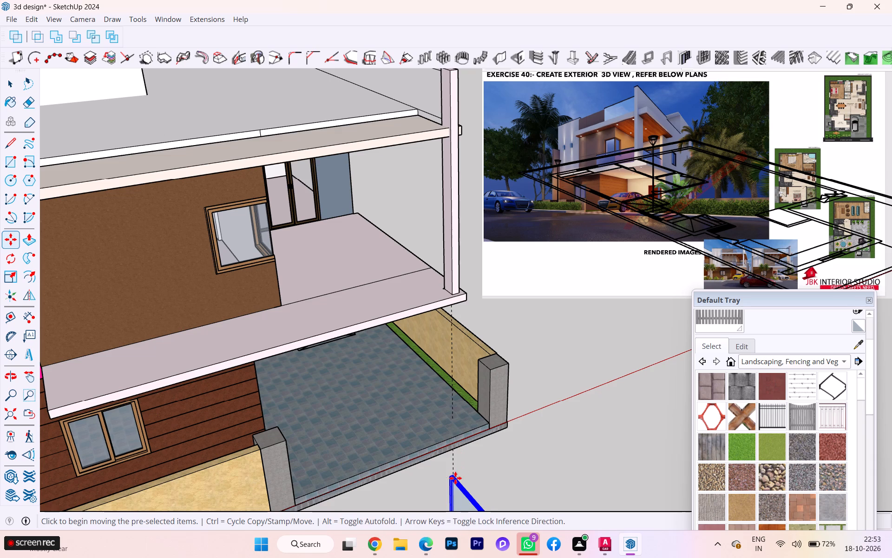
click(321, 176)
Move the railing by its bottom corner across the balcony floor to the base of the corner pillar.
scroll(402, 269, down, 2)
scroll(403, 270, up, 3)
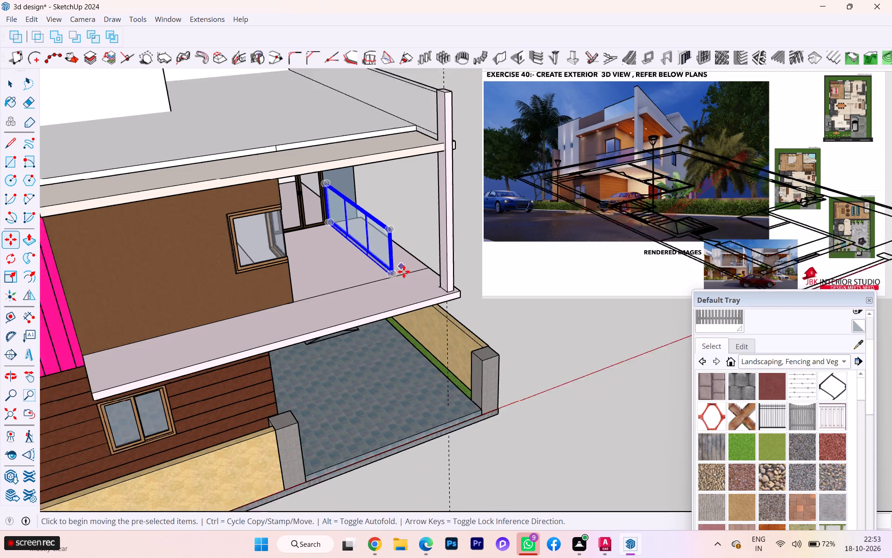
scroll(404, 272, up, 9)
scroll(398, 279, down, 1)
click(383, 273)
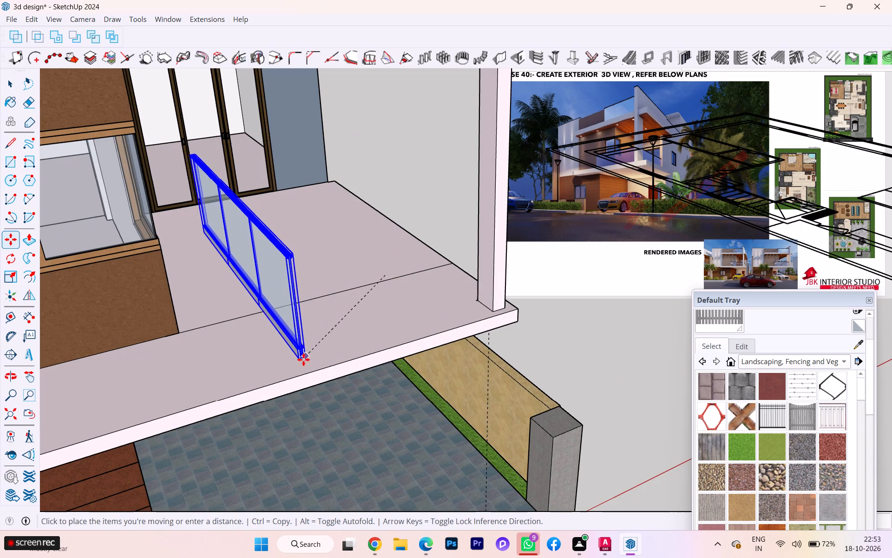
click(266, 369)
scroll(274, 364, up, 1)
scroll(274, 364, down, 1)
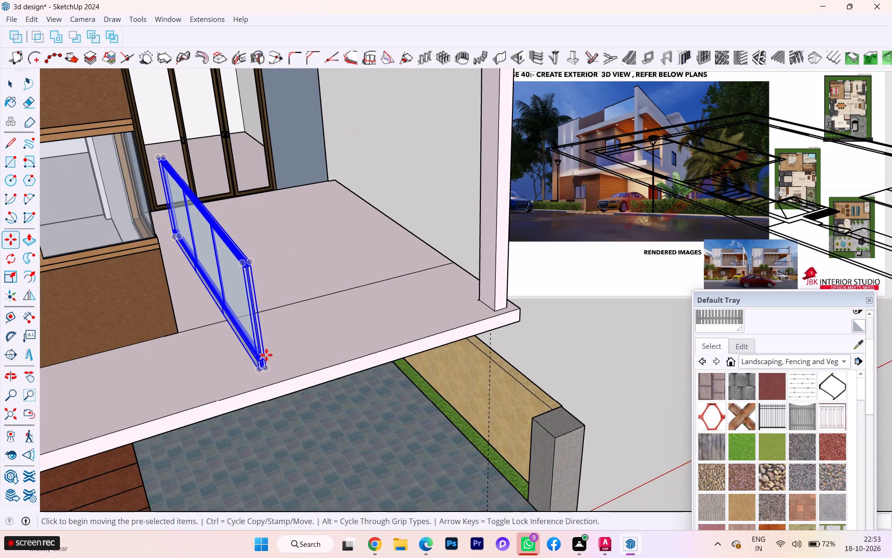
scroll(277, 374, down, 3)
scroll(277, 373, up, 2)
scroll(269, 365, down, 1)
scroll(269, 365, up, 2)
click(263, 362)
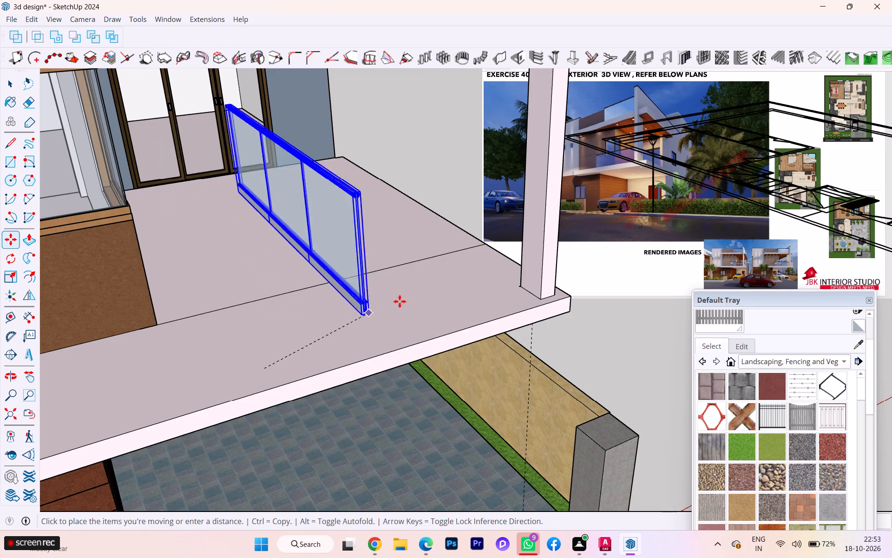
click(523, 277)
Move the railing's bottom end corner onto the pillar's outer base corner along the balcony's side edge.
middle_drag(540, 285, 141, 314)
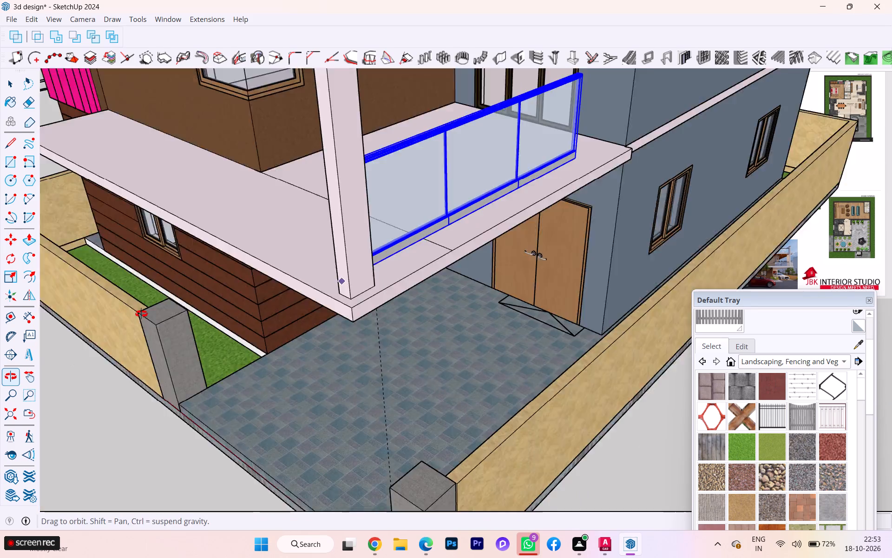
middle_drag(141, 314, 131, 311)
scroll(237, 266, up, 7)
middle_drag(389, 260, 172, 278)
scroll(461, 256, up, 3)
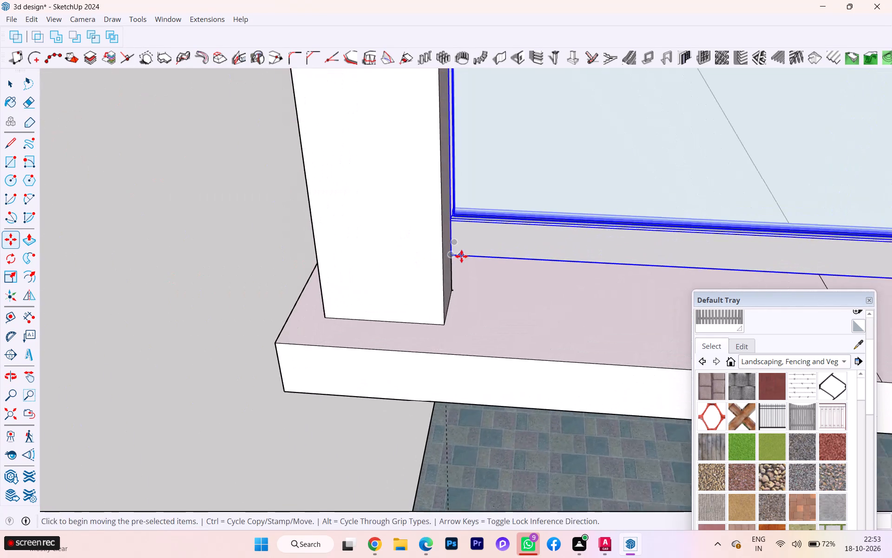
click(454, 258)
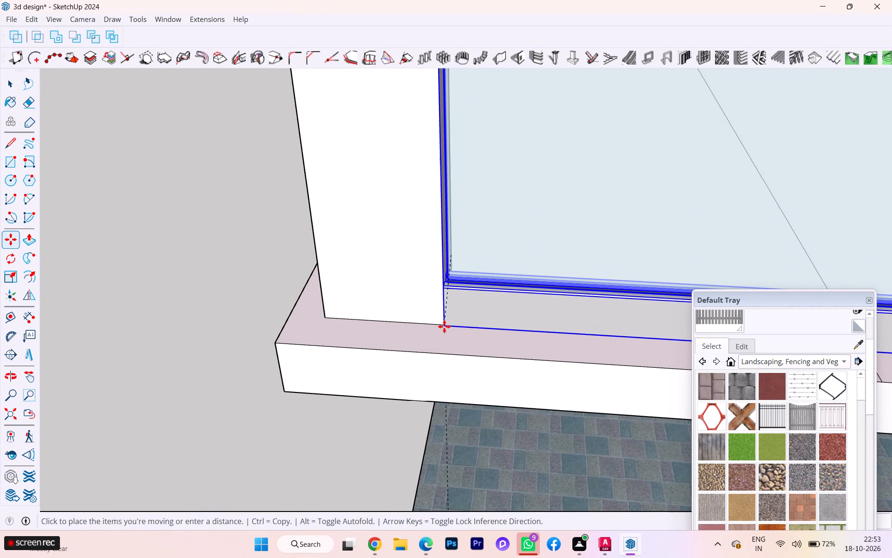
click(444, 326)
Scale the railing lengthwise from its free end so that it spans from the pillar to the house wall.
scroll(248, 225, down, 2)
scroll(244, 226, up, 1)
scroll(244, 226, down, 3)
scroll(247, 246, up, 1)
scroll(247, 246, down, 1)
scroll(247, 246, up, 2)
scroll(247, 246, down, 2)
scroll(401, 226, up, 2)
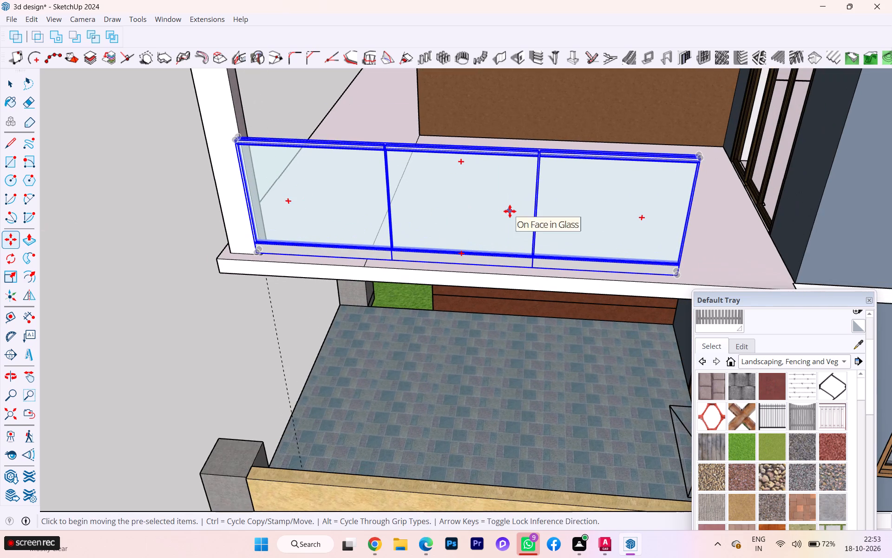
key(s)
middle_drag(641, 224, 388, 186)
scroll(459, 226, up, 2)
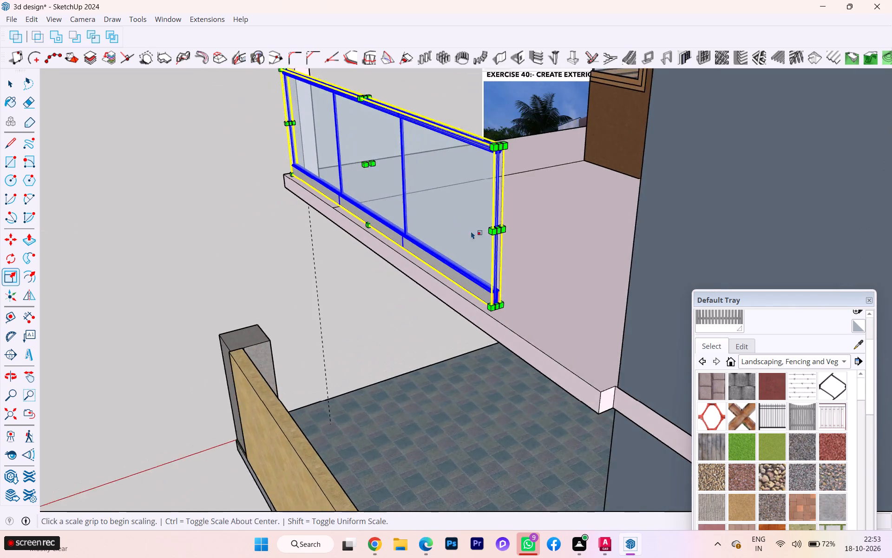
scroll(471, 231, up, 2)
click(511, 228)
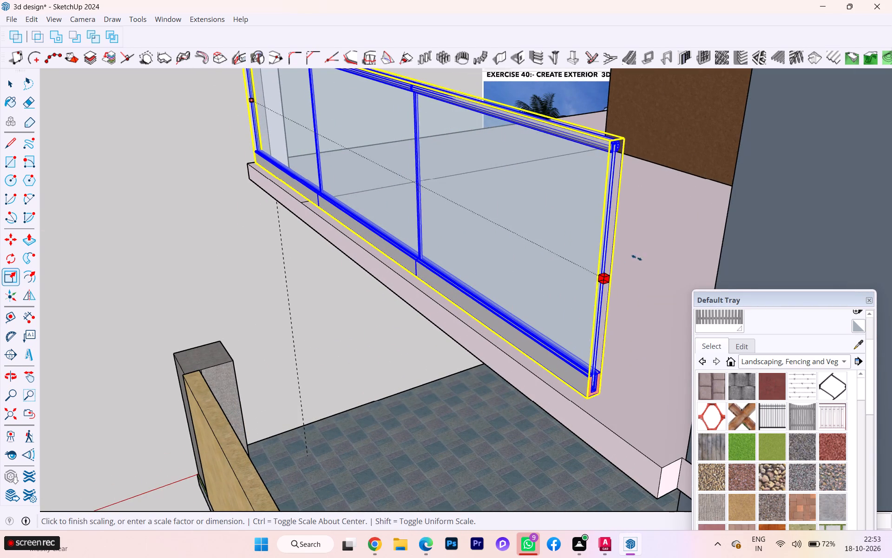
click(726, 237)
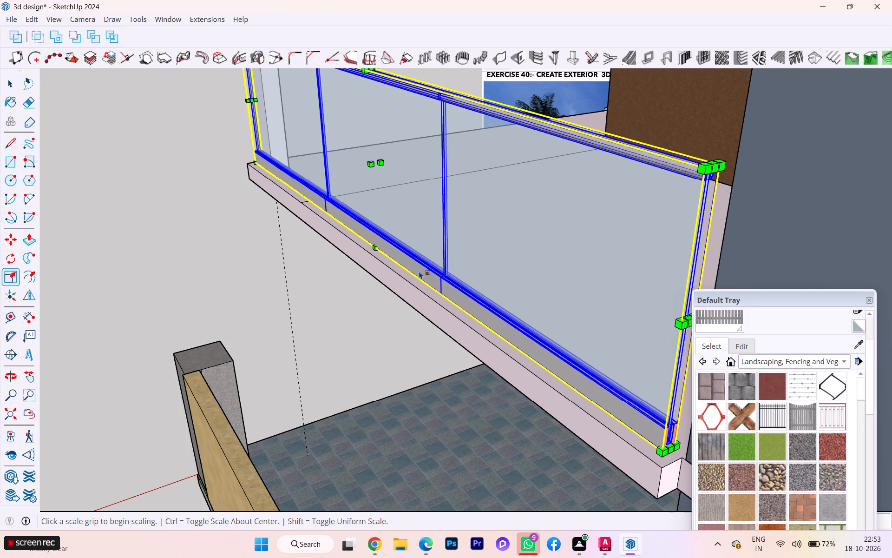
Shift the scaled railing slightly by its bottom corner so that its end meets the house wall.
key(m)
scroll(479, 344, down, 2)
scroll(640, 409, up, 2)
scroll(641, 410, down, 1)
scroll(641, 410, up, 6)
scroll(631, 413, down, 1)
scroll(631, 413, up, 2)
click(614, 422)
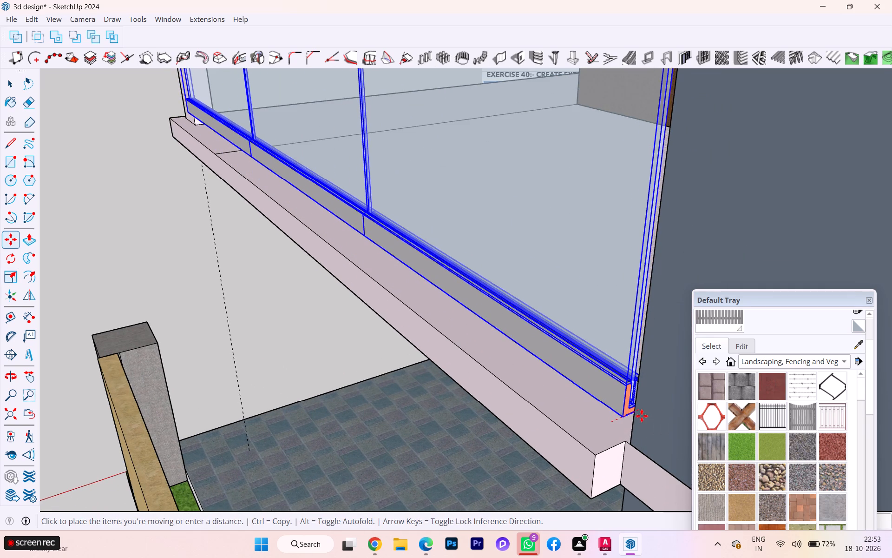
click(650, 412)
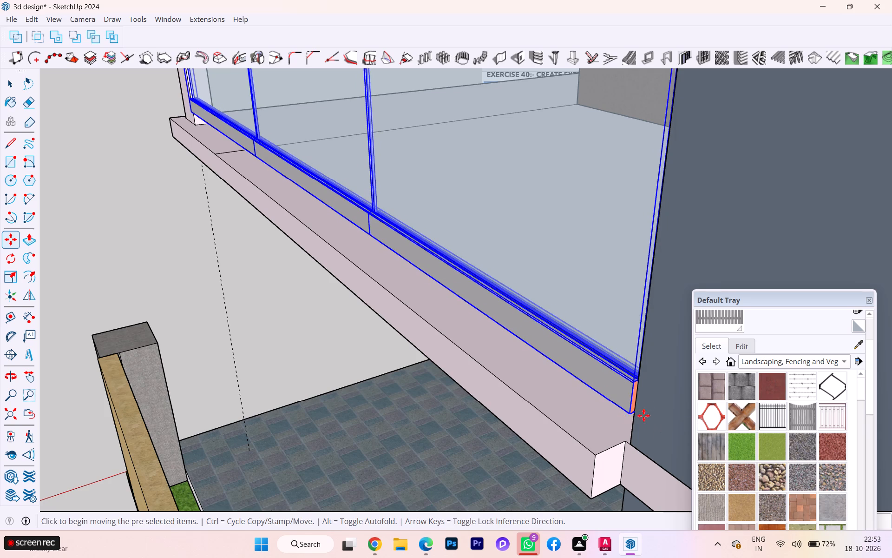
click(629, 417)
click(636, 412)
scroll(398, 335, down, 2)
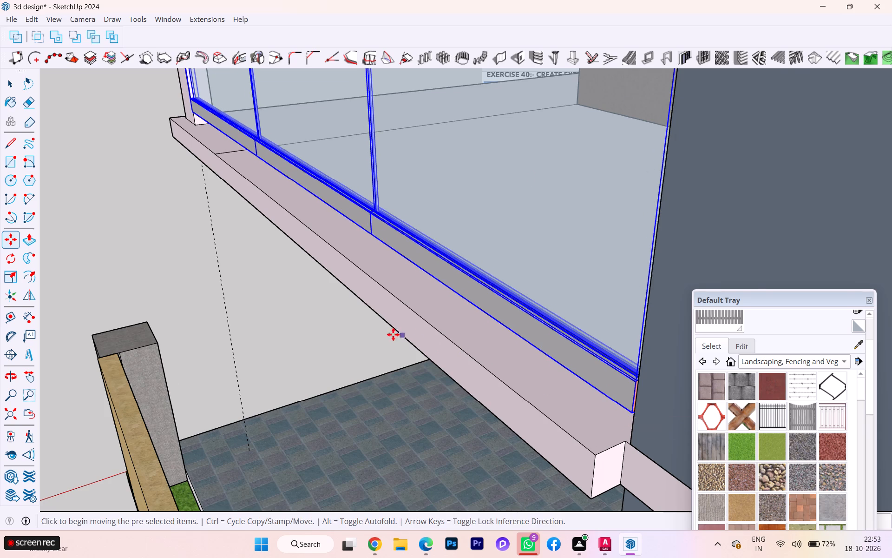
Lower the railing vertically by its bottom corner beside the pillar so that it sits on the balcony floor.
scroll(393, 334, down, 2)
scroll(393, 334, up, 1)
scroll(393, 334, down, 3)
middle_drag(287, 333, 565, 310)
scroll(481, 310, down, 3)
scroll(482, 308, up, 2)
scroll(257, 331, down, 1)
middle_drag(256, 331, 304, 321)
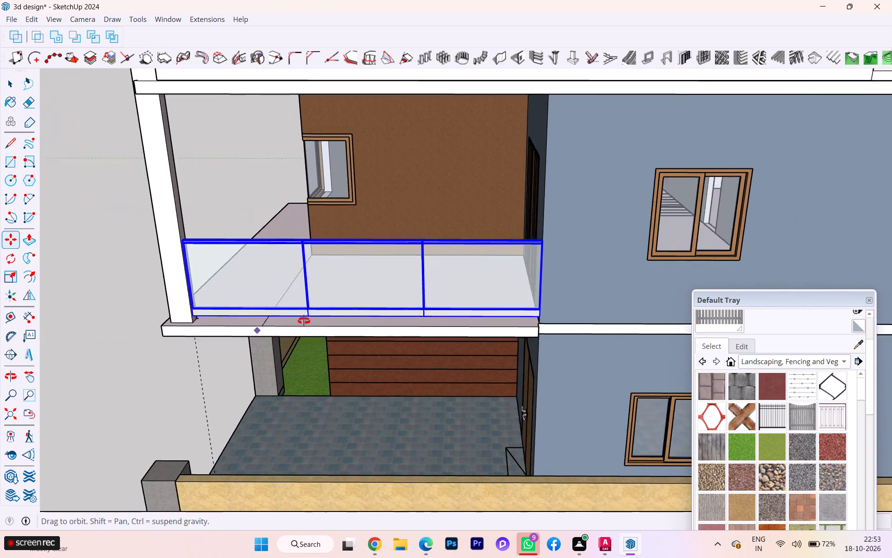
middle_drag(304, 321, 457, 319)
scroll(397, 312, up, 13)
scroll(275, 409, down, 1)
scroll(272, 410, up, 3)
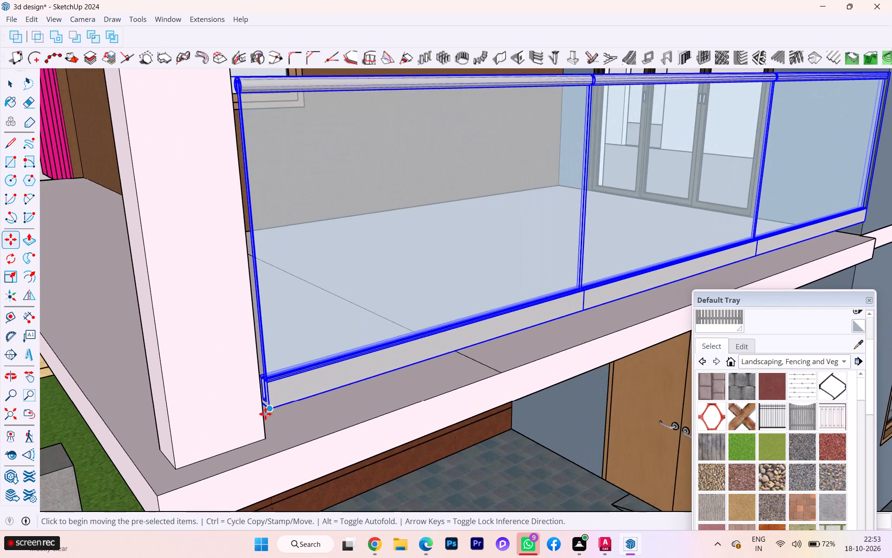
click(268, 408)
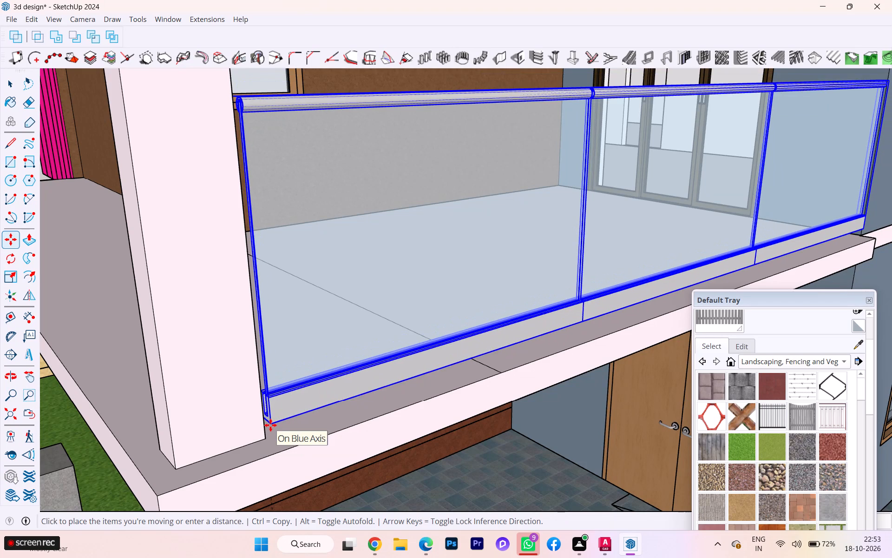
key(Up)
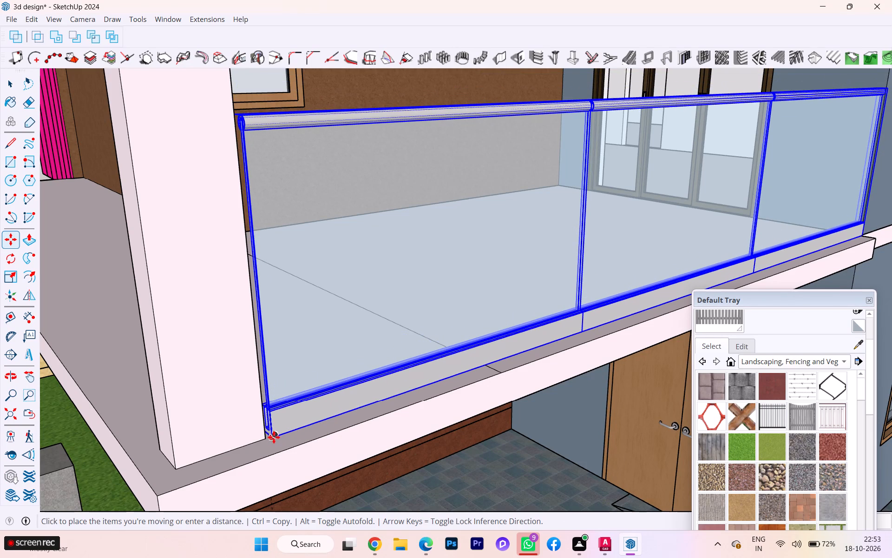
click(272, 437)
Move the railing by its bottom end corner onto the base edge of the corner pillar, closing the remaining gap.
scroll(252, 379, up, 3)
scroll(252, 379, down, 1)
scroll(251, 379, up, 1)
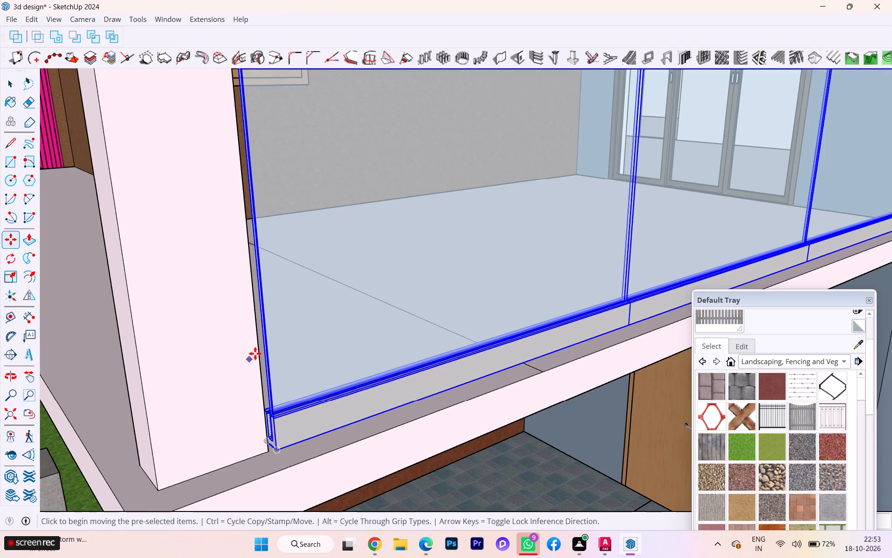
key(space)
scroll(286, 435, up, 5)
key(m)
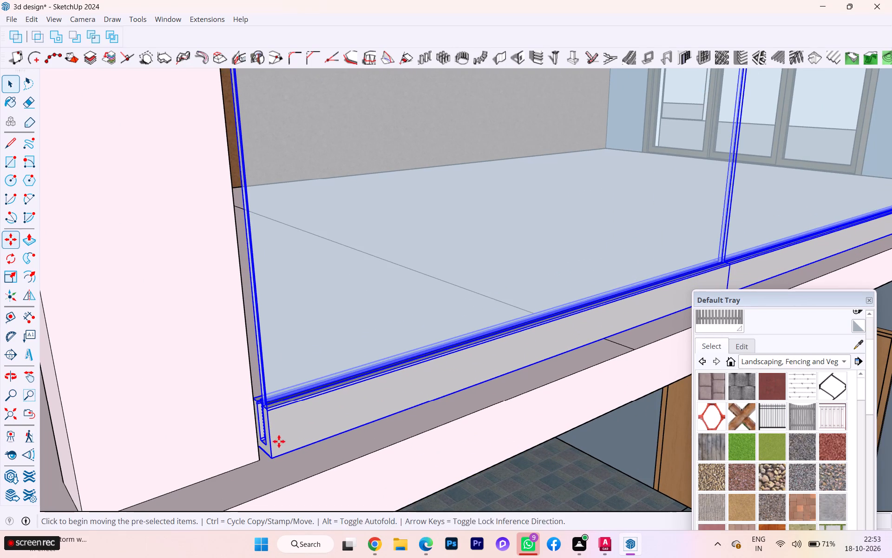
click(272, 461)
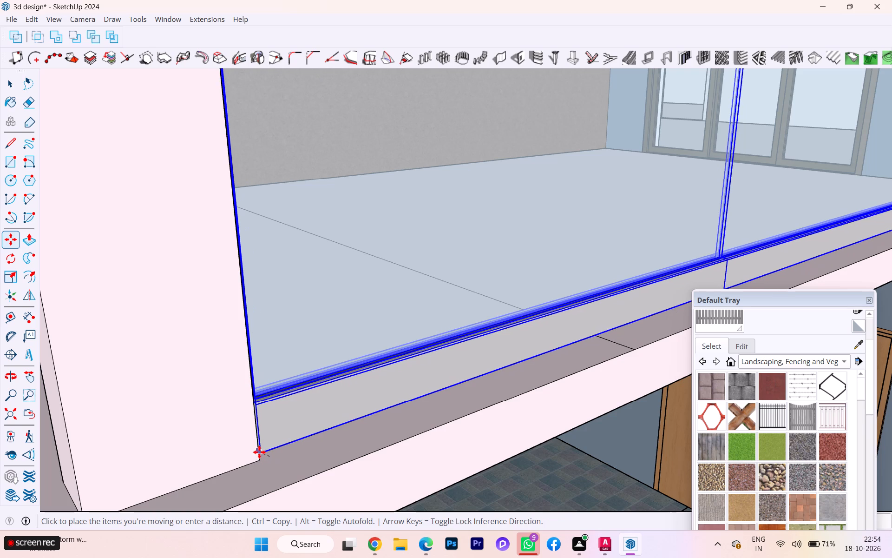
click(259, 452)
scroll(275, 414, down, 2)
scroll(275, 413, up, 1)
scroll(275, 413, down, 4)
scroll(286, 401, up, 1)
scroll(286, 401, down, 2)
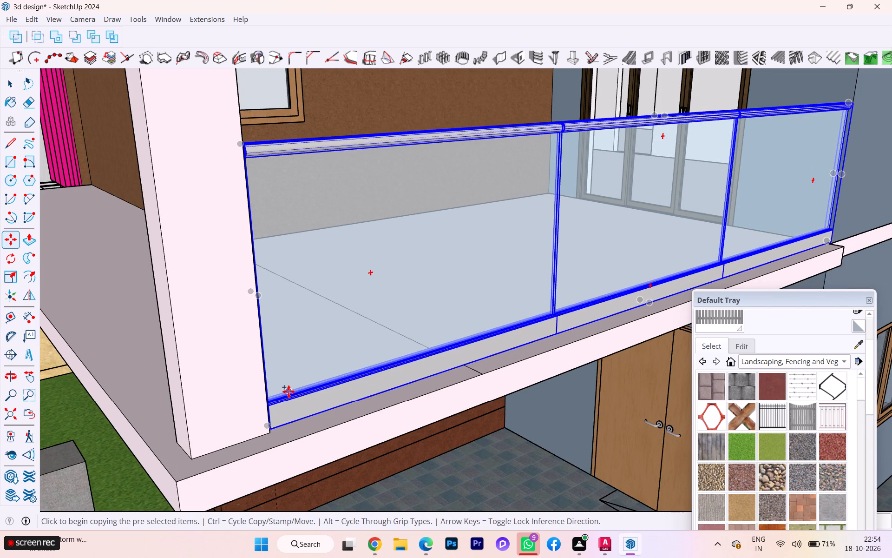
key(space)
scroll(315, 368, down, 5)
click(191, 452)
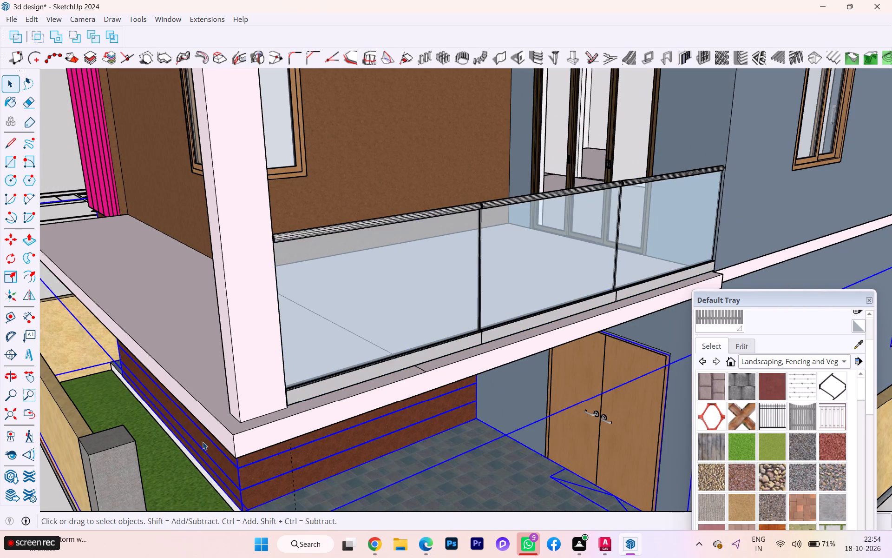
Copy the side railing by its bottom corner at the pillar to a spot on the balcony floor near the front edge.
scroll(315, 368, down, 2)
scroll(315, 368, up, 1)
middle_drag(316, 368, 637, 379)
scroll(544, 363, down, 1)
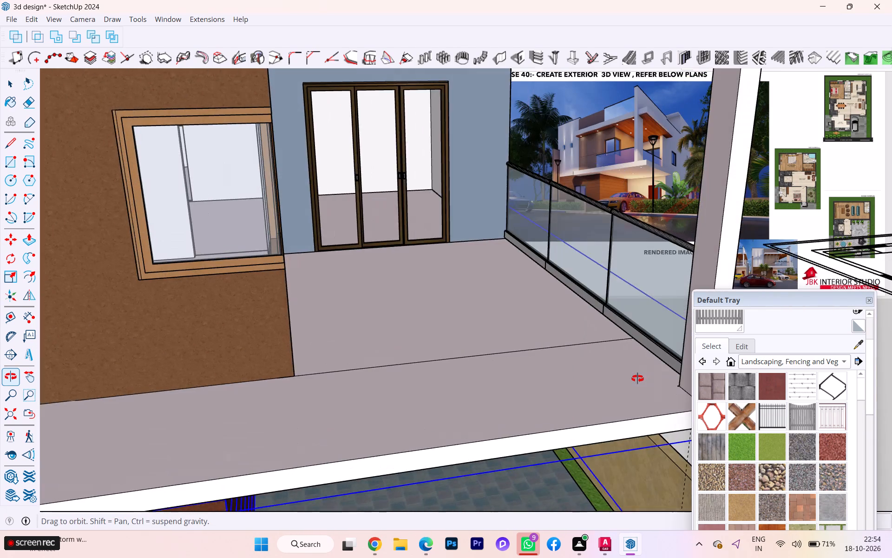
middle_drag(637, 379, 410, 410)
scroll(465, 362, down, 2)
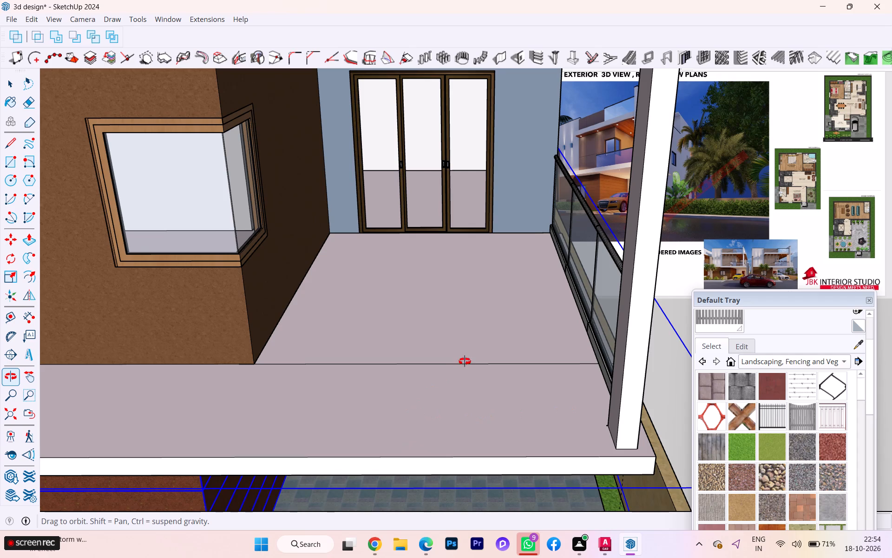
scroll(534, 350, down, 1)
scroll(534, 350, up, 1)
scroll(534, 350, down, 1)
scroll(399, 311, down, 4)
scroll(399, 311, up, 2)
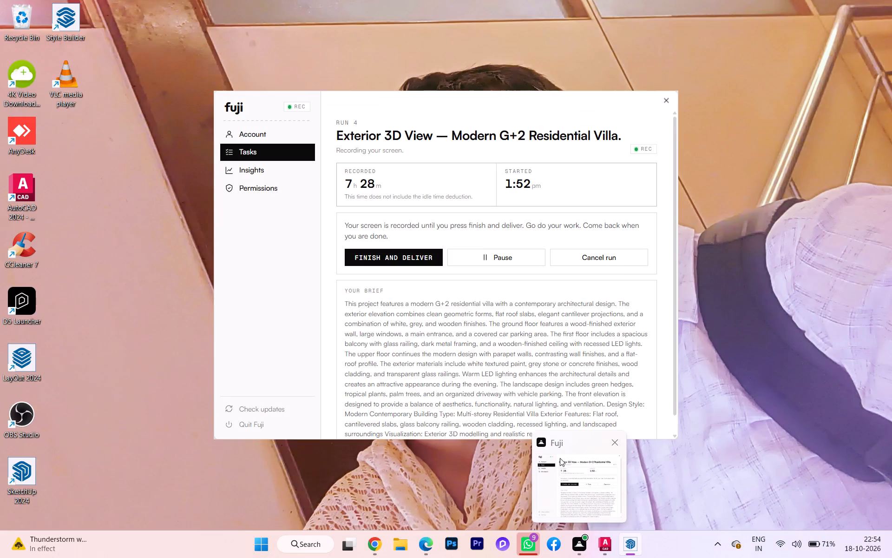
scroll(387, 325, down, 5)
middle_drag(320, 359, 125, 356)
scroll(343, 343, up, 6)
scroll(347, 343, down, 1)
middle_click(347, 343)
click(366, 325)
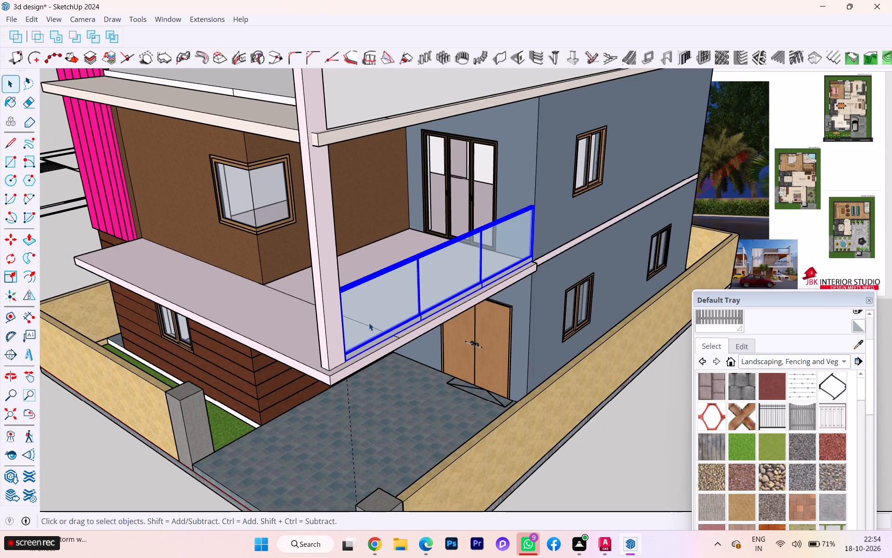
key(m)
key(Return)
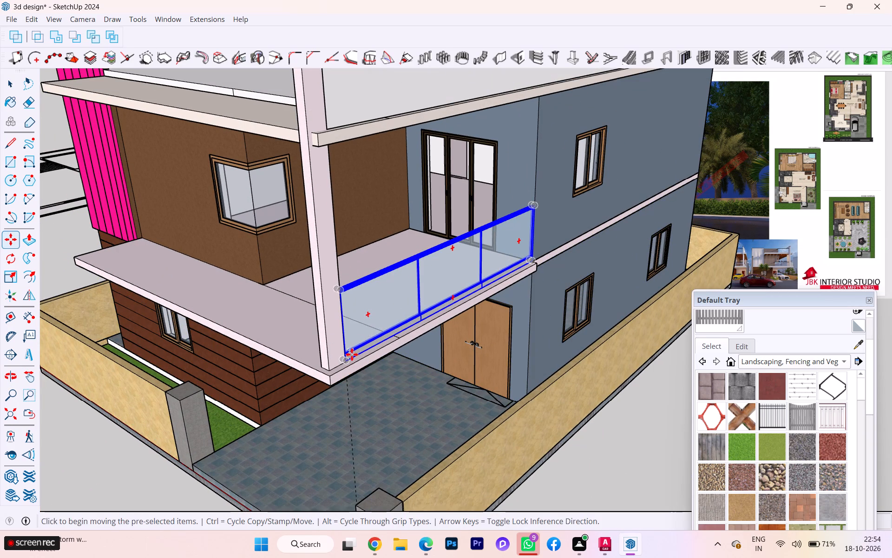
click(352, 354)
scroll(277, 301, down, 1)
middle_drag(279, 301, 552, 299)
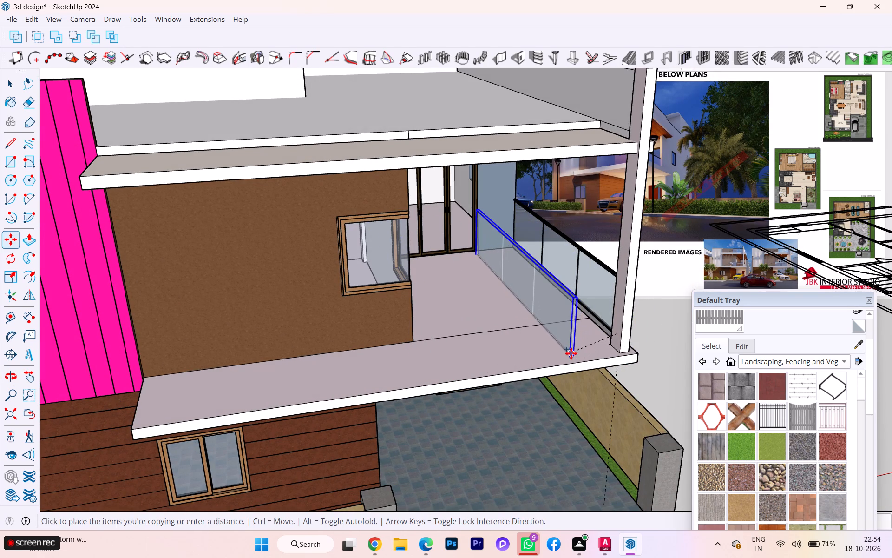
click(571, 352)
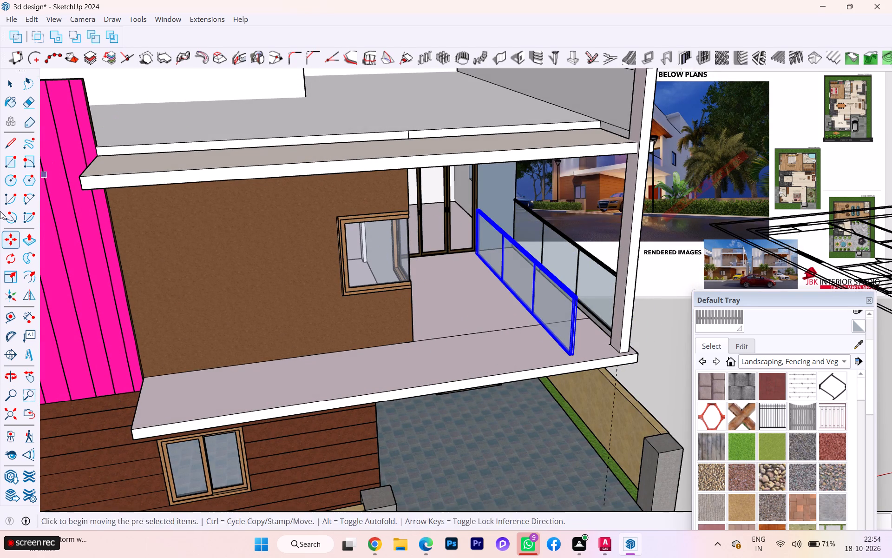
Rotate the copied railing flat on the balcony floor so that it runs parallel to the front edge.
click(17, 259)
click(531, 341)
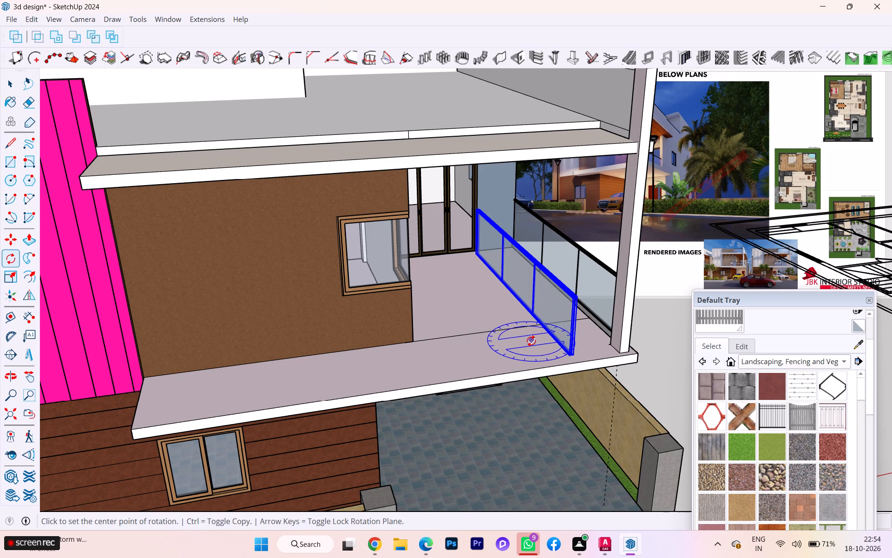
click(552, 356)
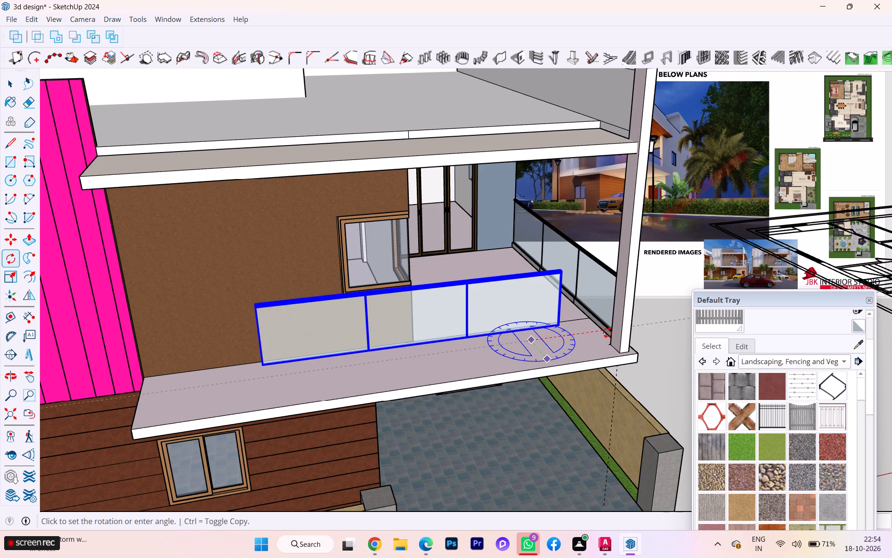
key(Right)
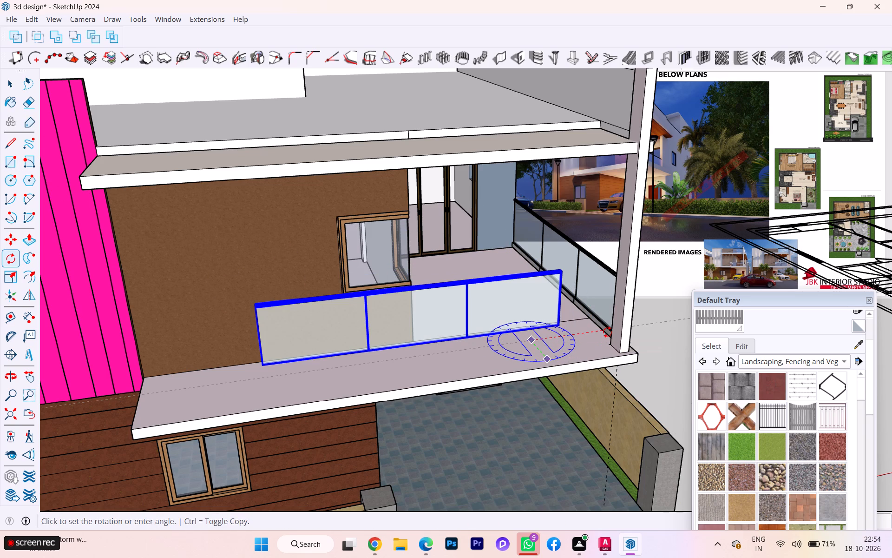
click(607, 332)
Move the rotated railing by its bottom end corner against the base of the corner pillar along the front edge.
key(m)
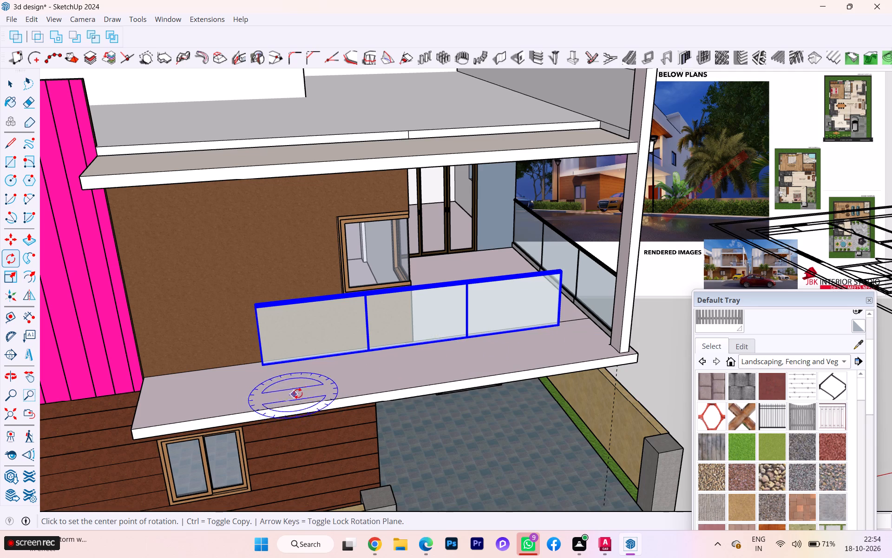
scroll(543, 349, up, 5)
click(566, 315)
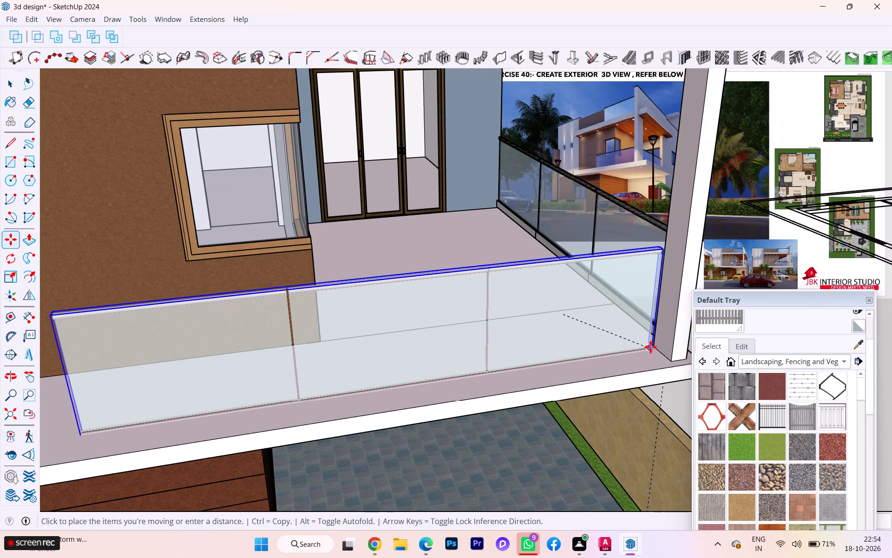
click(656, 346)
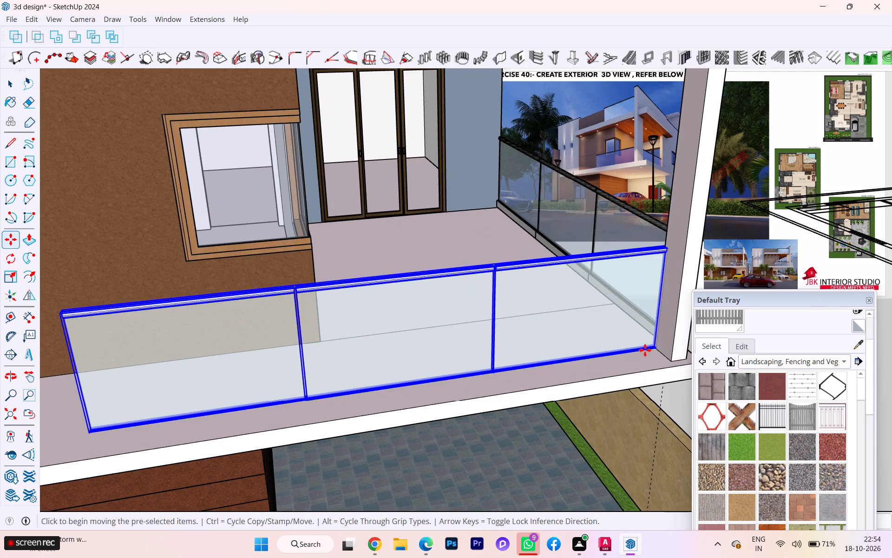
key(space)
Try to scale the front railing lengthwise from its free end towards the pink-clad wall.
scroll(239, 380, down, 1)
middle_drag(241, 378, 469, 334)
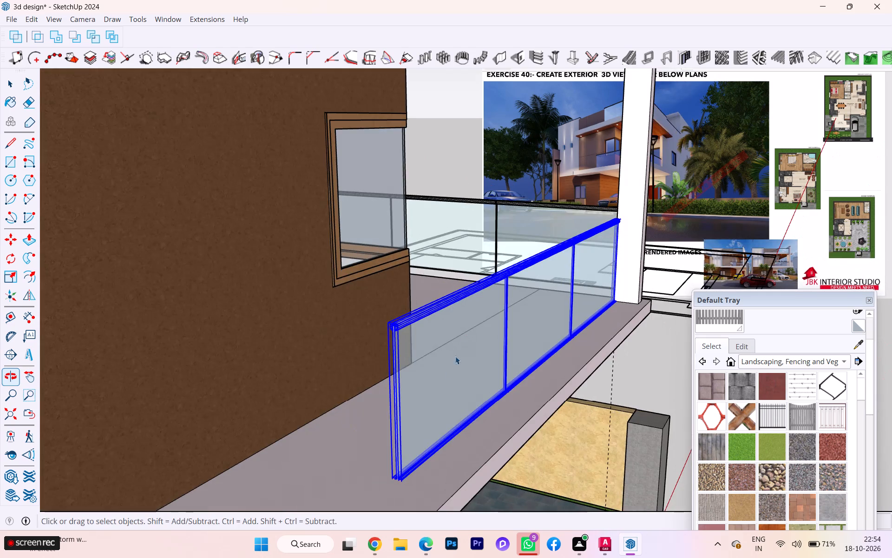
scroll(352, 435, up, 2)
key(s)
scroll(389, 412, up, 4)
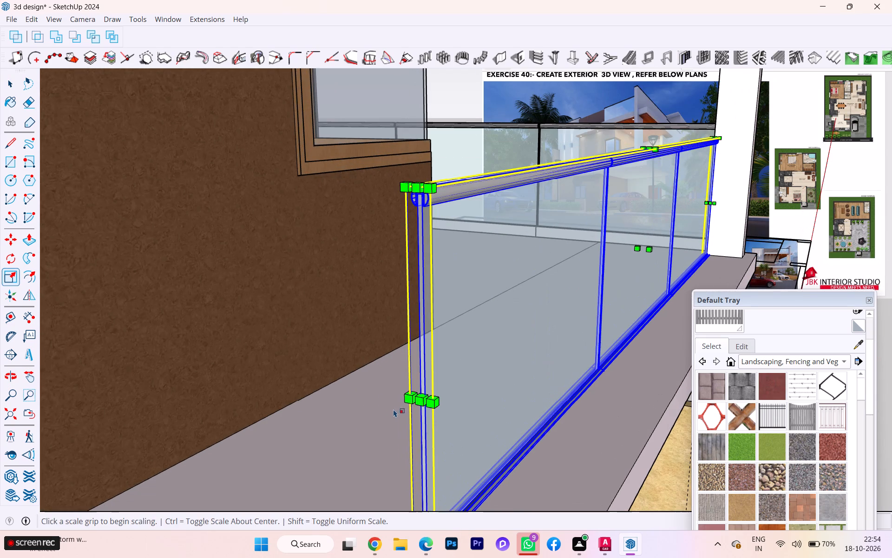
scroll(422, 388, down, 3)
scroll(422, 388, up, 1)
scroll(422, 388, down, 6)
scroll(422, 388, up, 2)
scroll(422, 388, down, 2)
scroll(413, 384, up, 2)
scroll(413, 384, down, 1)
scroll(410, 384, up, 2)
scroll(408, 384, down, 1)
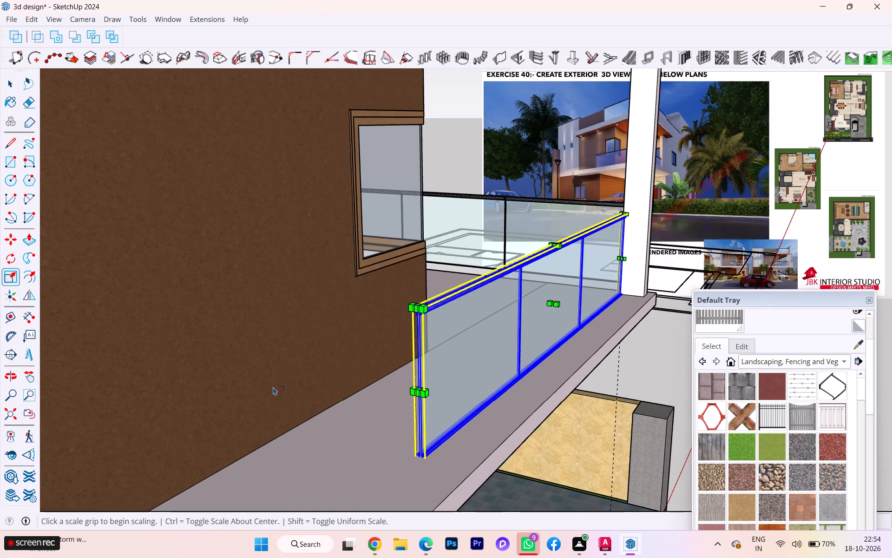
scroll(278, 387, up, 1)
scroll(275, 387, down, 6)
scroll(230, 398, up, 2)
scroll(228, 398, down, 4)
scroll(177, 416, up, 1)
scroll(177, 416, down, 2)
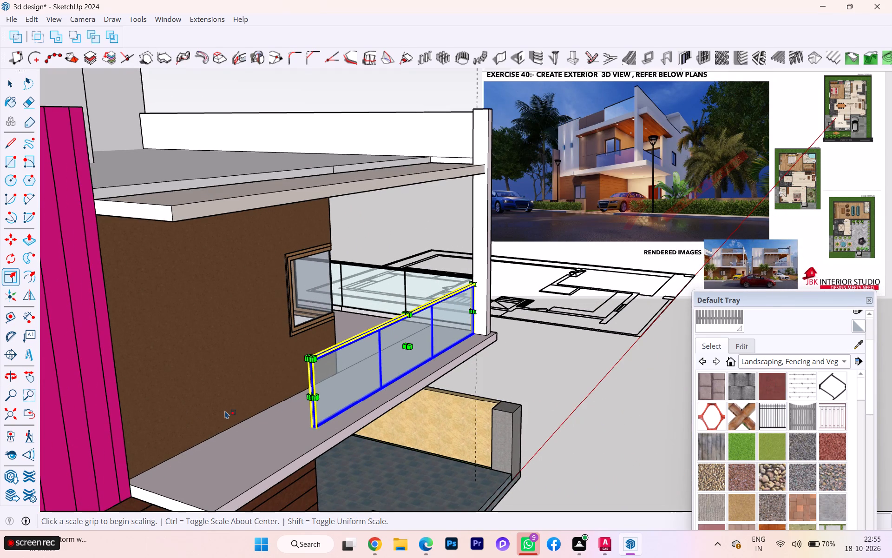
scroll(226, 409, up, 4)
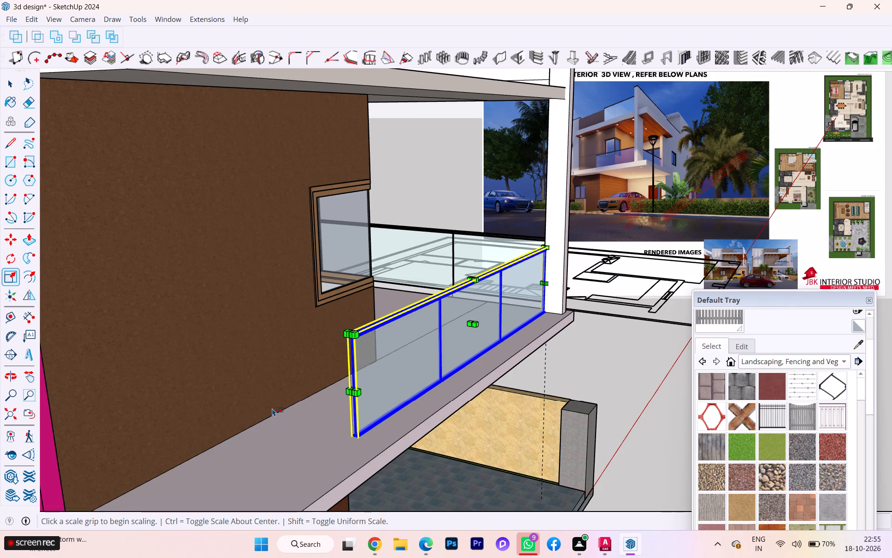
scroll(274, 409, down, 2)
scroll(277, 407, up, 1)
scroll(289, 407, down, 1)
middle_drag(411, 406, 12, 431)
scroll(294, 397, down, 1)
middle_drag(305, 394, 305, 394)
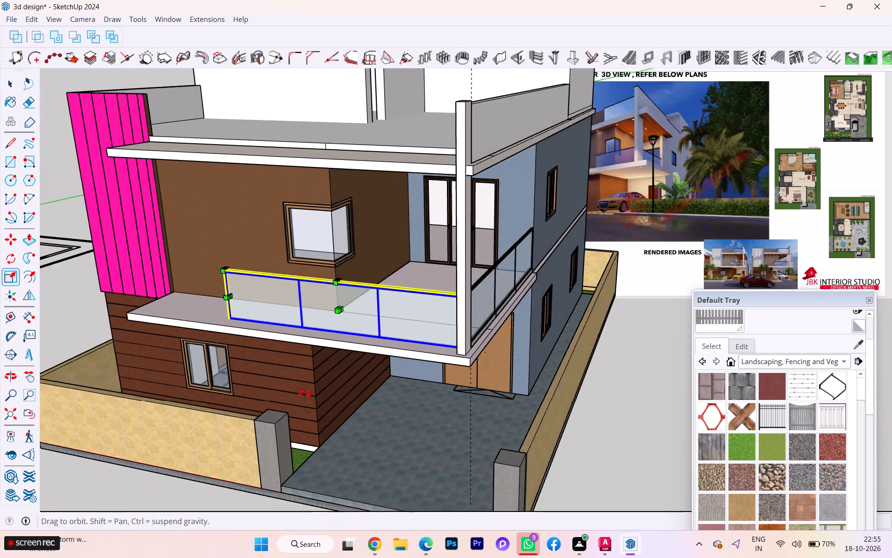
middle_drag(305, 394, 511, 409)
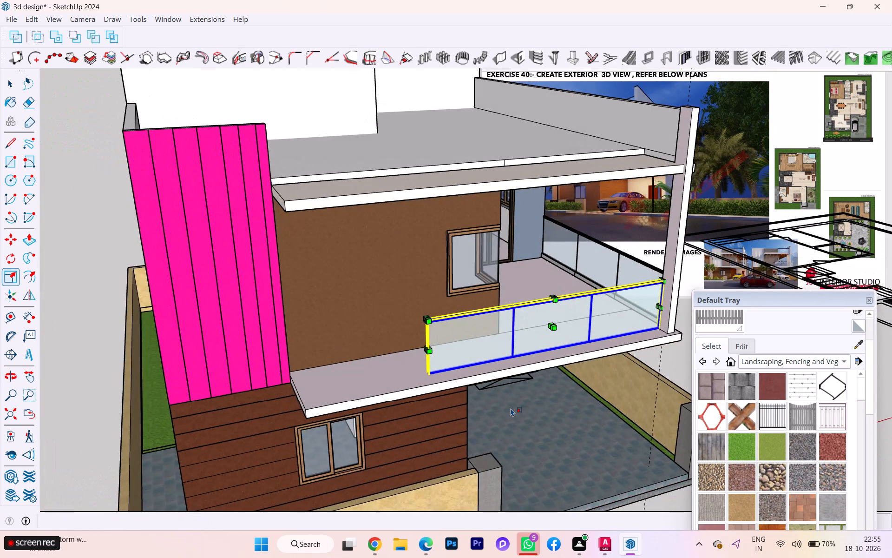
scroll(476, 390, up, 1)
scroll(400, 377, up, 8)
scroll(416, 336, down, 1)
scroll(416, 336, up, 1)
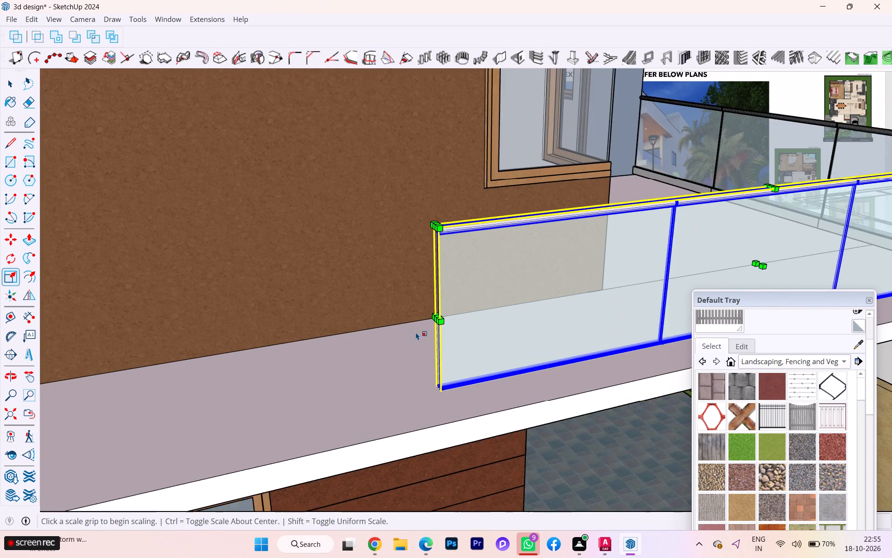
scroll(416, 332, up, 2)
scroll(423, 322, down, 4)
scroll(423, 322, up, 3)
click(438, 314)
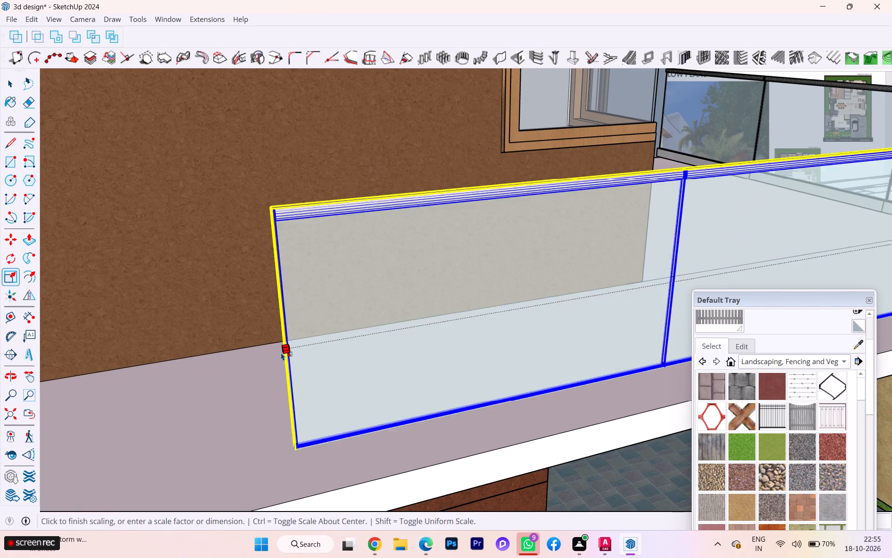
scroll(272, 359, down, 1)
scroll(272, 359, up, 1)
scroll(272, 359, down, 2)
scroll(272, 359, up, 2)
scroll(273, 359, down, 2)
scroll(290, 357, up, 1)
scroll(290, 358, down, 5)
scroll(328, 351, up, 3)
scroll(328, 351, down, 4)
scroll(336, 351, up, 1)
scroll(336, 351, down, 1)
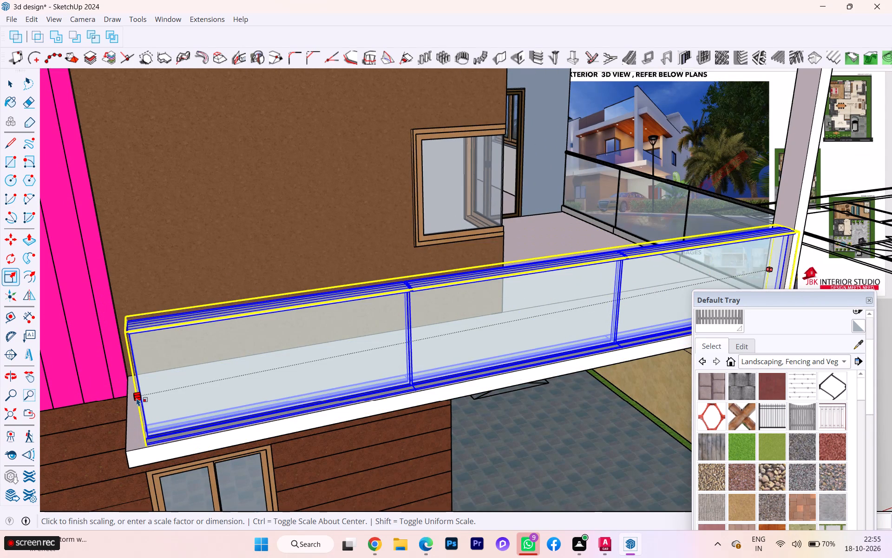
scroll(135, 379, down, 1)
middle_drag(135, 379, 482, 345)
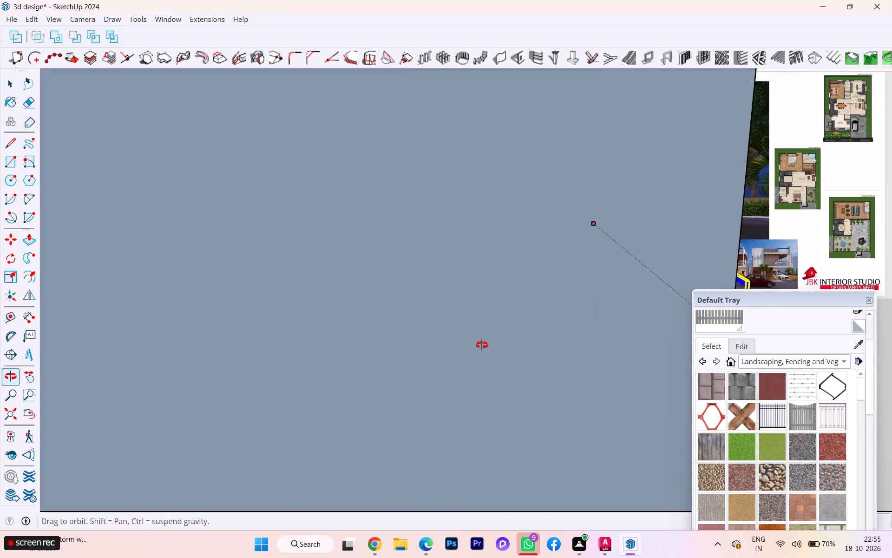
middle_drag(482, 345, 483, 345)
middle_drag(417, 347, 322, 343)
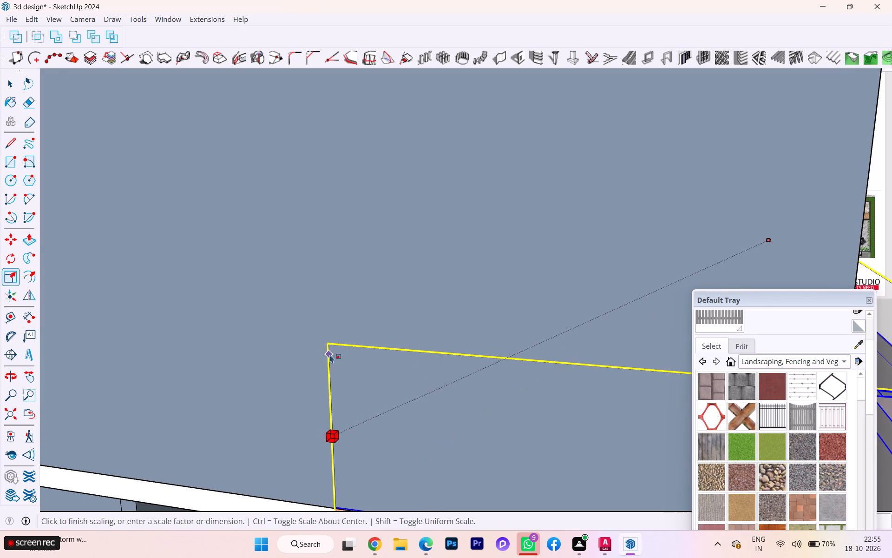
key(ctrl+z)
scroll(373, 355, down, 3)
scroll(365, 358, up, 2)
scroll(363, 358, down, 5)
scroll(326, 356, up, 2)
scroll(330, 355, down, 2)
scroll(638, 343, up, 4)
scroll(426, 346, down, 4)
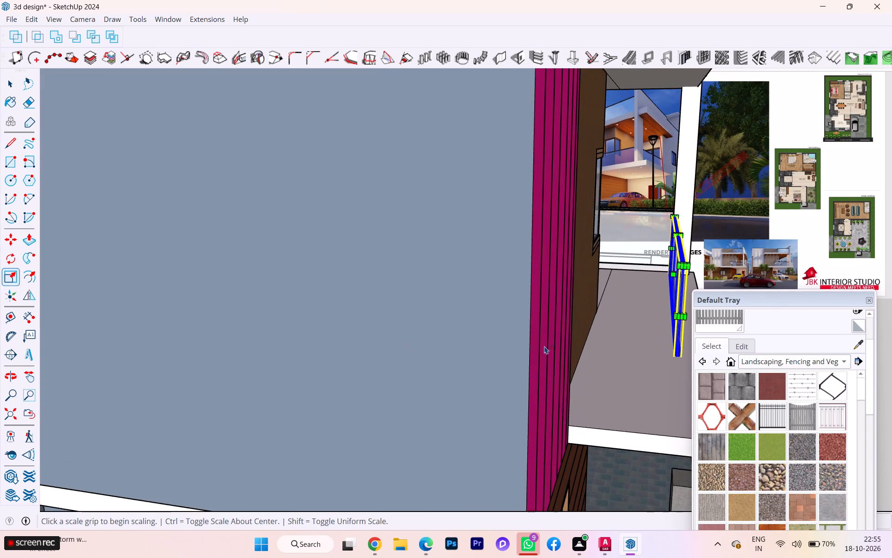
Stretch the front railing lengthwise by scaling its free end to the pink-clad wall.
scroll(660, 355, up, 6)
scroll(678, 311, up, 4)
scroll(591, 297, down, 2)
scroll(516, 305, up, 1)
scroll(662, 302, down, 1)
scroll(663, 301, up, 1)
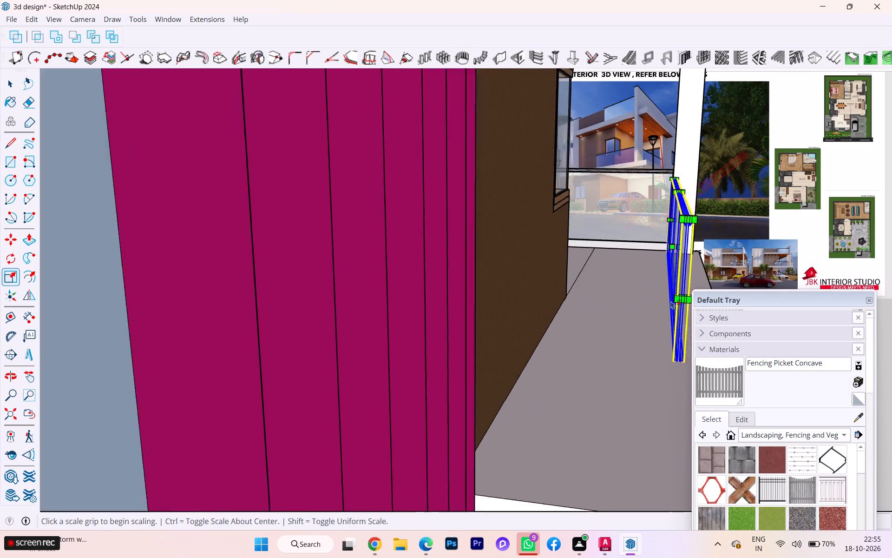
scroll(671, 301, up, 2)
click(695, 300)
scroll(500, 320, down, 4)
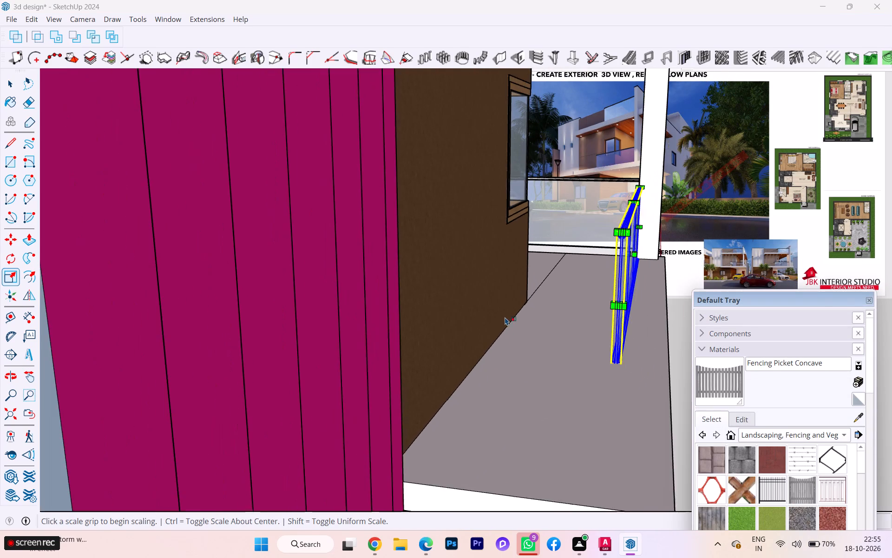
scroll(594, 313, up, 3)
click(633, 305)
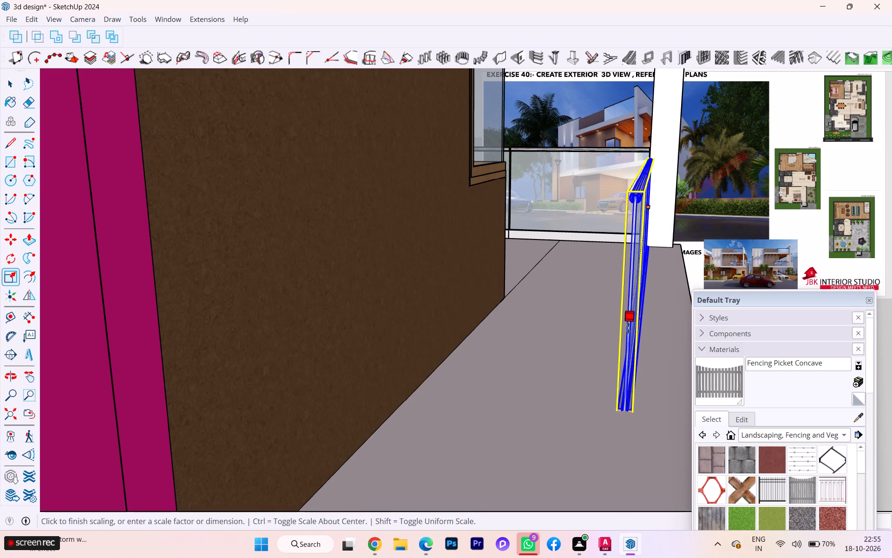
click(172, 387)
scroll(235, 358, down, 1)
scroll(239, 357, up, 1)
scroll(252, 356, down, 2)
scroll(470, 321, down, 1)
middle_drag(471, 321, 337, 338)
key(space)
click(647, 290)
Examine how the front railing fits along the balcony edge from the front and both sides of the house.
scroll(651, 302, up, 1)
scroll(653, 307, down, 1)
middle_drag(530, 338, 373, 359)
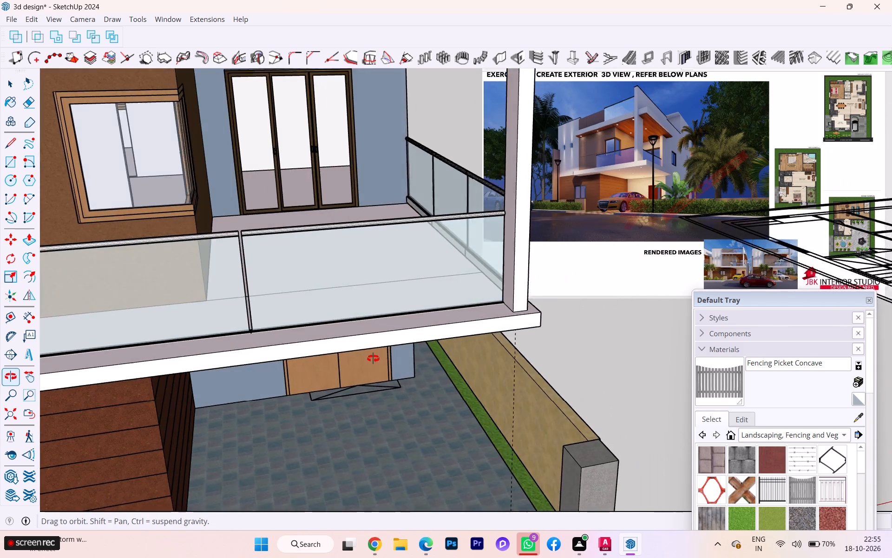
middle_drag(373, 359, 369, 353)
scroll(542, 285, up, 1)
scroll(542, 285, down, 12)
middle_drag(565, 302, 321, 274)
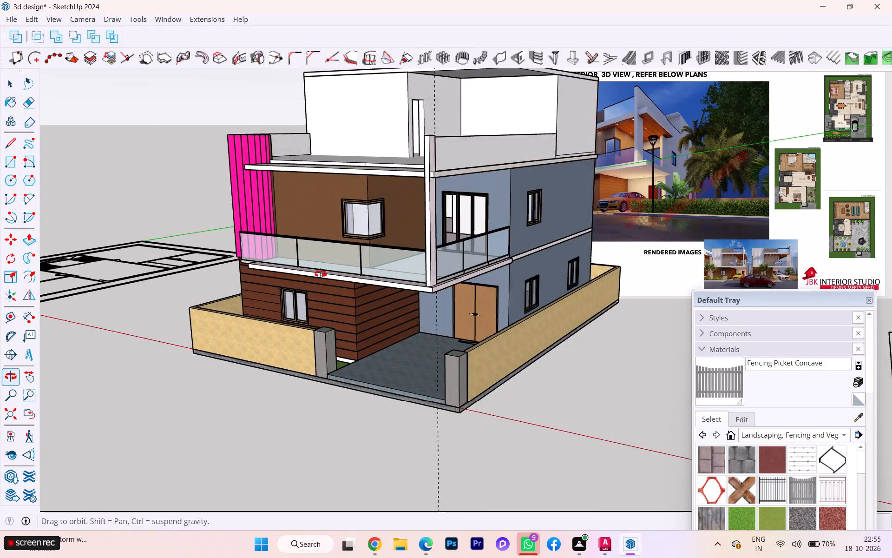
middle_drag(321, 274, 308, 278)
scroll(309, 279, down, 2)
middle_drag(310, 285, 587, 274)
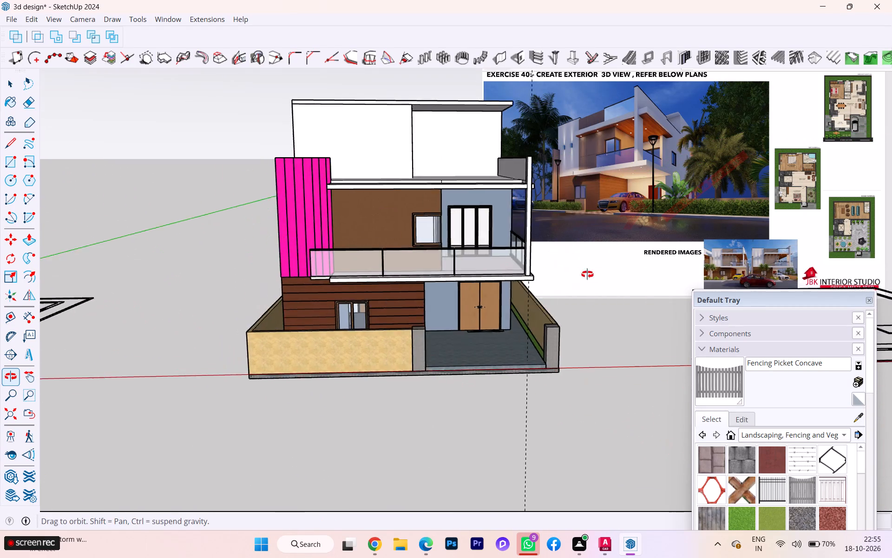
middle_drag(587, 274, 619, 279)
scroll(413, 287, down, 2)
scroll(402, 288, up, 1)
scroll(401, 288, down, 1)
scroll(401, 288, up, 4)
scroll(390, 289, down, 1)
scroll(390, 289, up, 3)
scroll(390, 289, down, 1)
scroll(390, 289, up, 3)
scroll(396, 284, down, 1)
scroll(396, 284, up, 4)
middle_drag(398, 281, 503, 260)
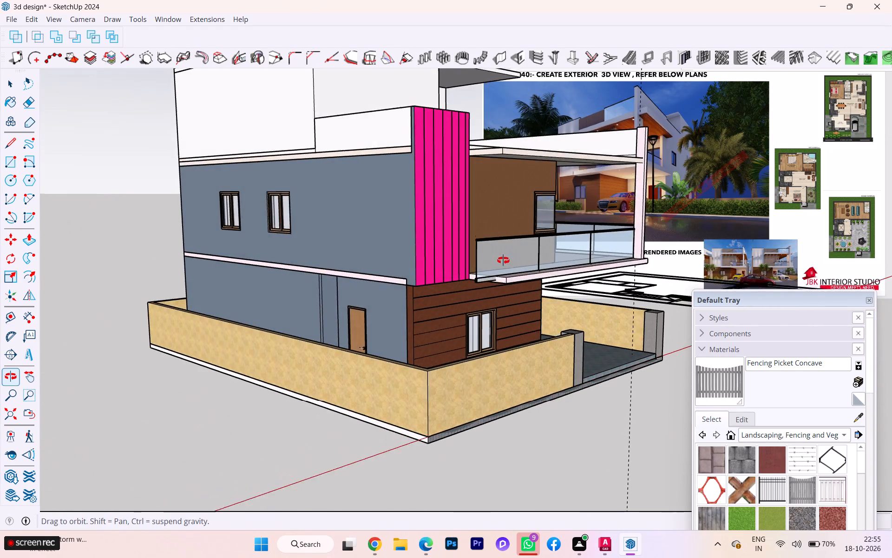
middle_drag(503, 260, 501, 264)
Shorten the front railing by scaling its free end back so that it ends short of the balcony slab's end.
scroll(499, 266, up, 3)
scroll(495, 293, down, 1)
scroll(495, 294, up, 1)
scroll(495, 294, down, 1)
scroll(495, 294, up, 6)
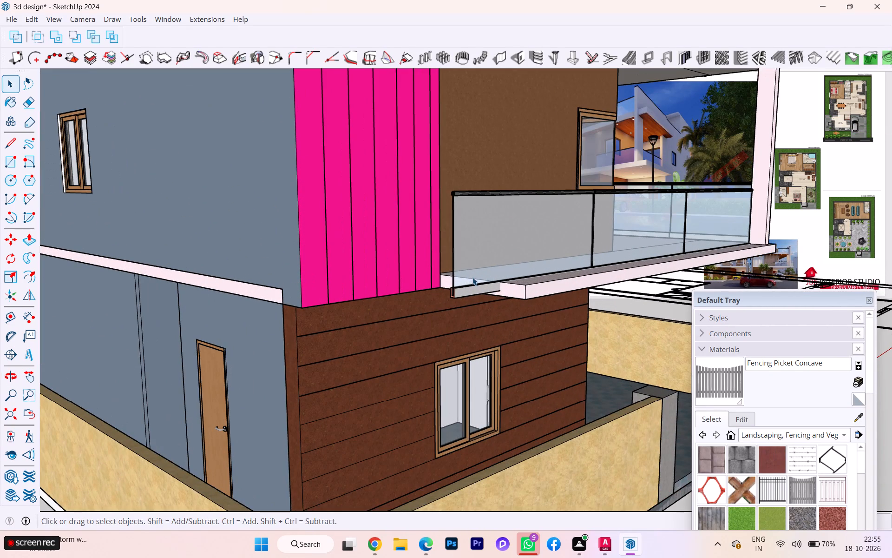
key(s)
scroll(476, 265, up, 12)
click(449, 258)
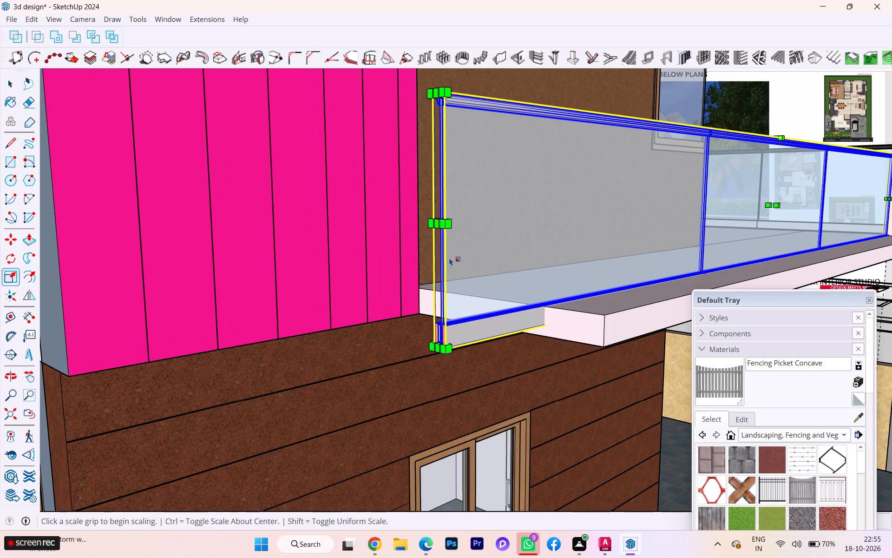
click(439, 228)
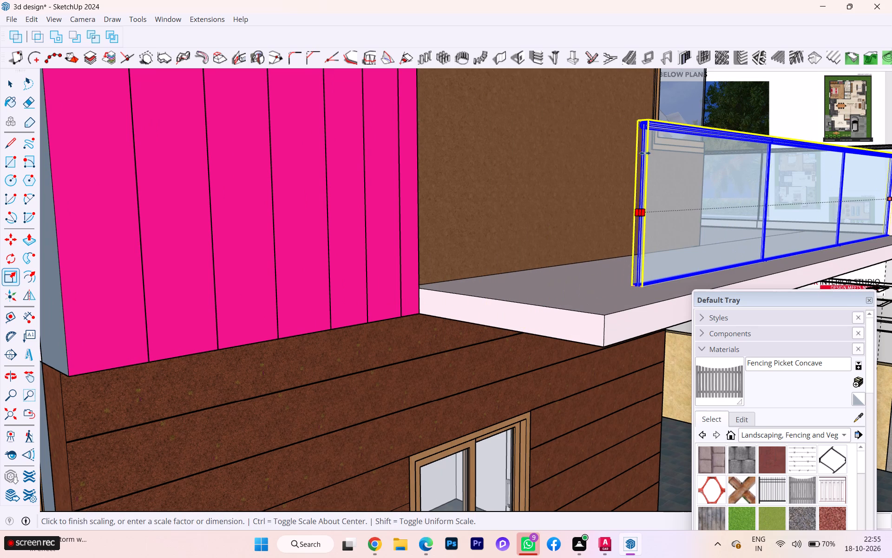
click(669, 146)
Move the front railing slightly upwards by the bottom corner of its free end so that its base sits on the balcony floor.
scroll(704, 244, up, 1)
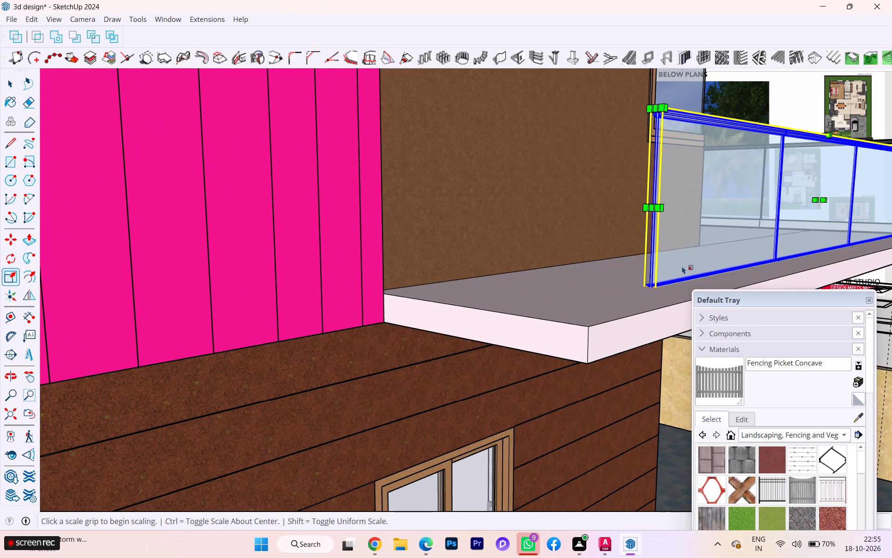
key(m)
scroll(675, 284, up, 2)
scroll(674, 284, down, 2)
scroll(672, 285, up, 1)
click(652, 286)
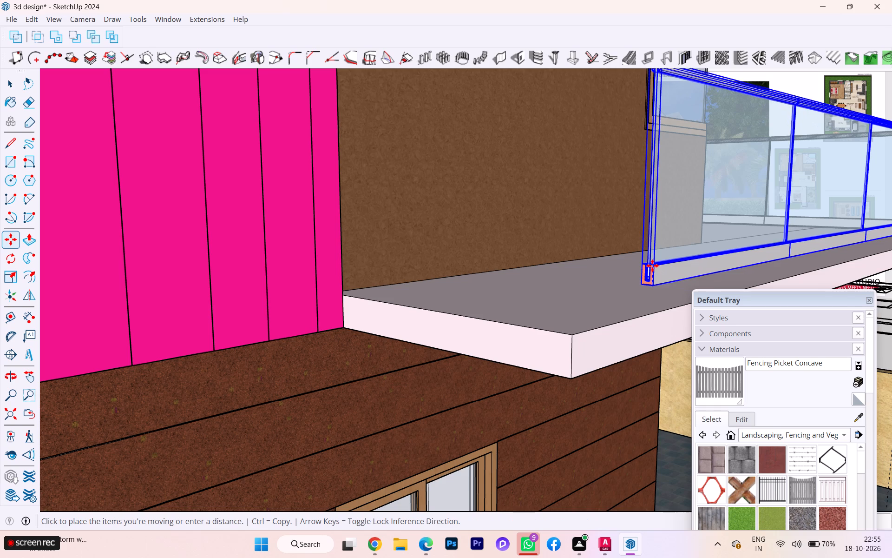
click(654, 268)
key(space)
scroll(519, 285, down, 1)
scroll(518, 285, up, 1)
scroll(518, 285, down, 2)
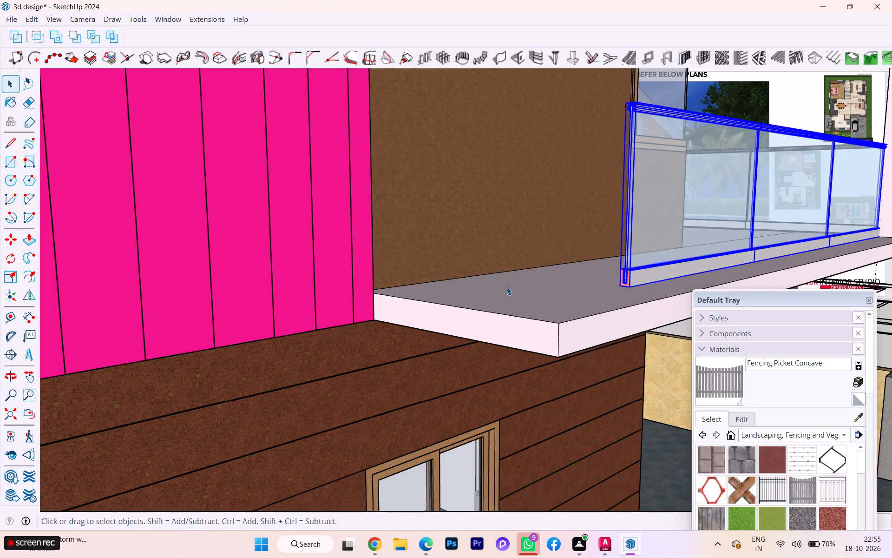
scroll(507, 287, down, 2)
scroll(585, 352, down, 2)
scroll(450, 322, down, 1)
scroll(450, 322, up, 2)
scroll(450, 322, down, 3)
scroll(438, 319, up, 1)
scroll(438, 319, down, 6)
scroll(432, 321, up, 1)
scroll(432, 321, down, 11)
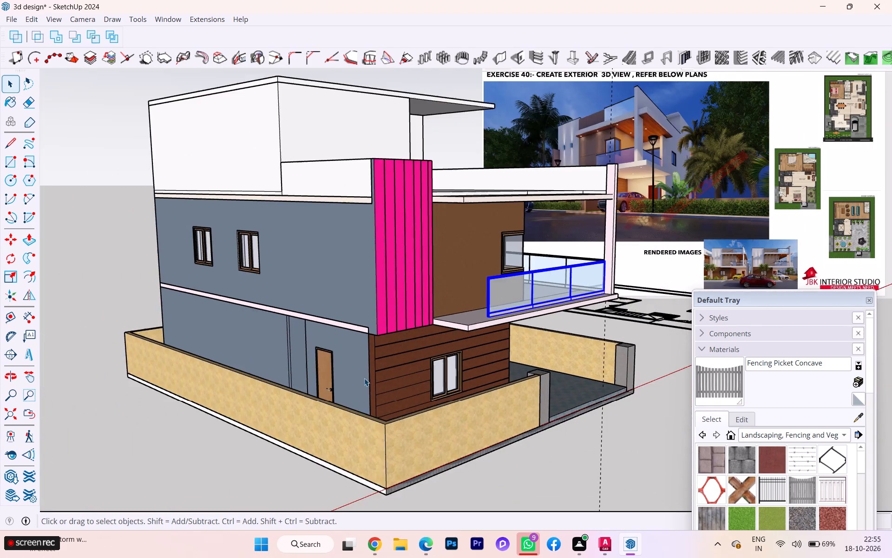
click(228, 474)
Copy the glass panel at the free end from inside the front railing group, and close the group.
scroll(505, 324, up, 3)
click(507, 294)
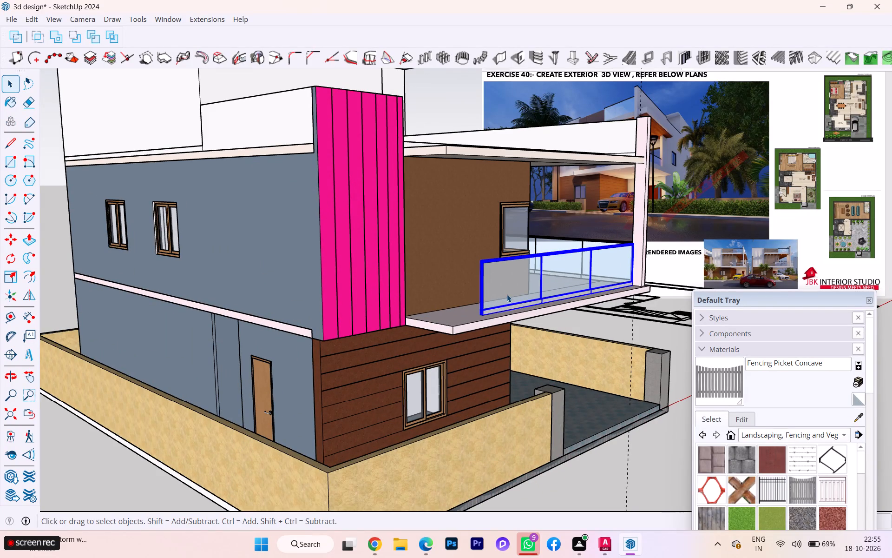
double_click(507, 294)
click(507, 294)
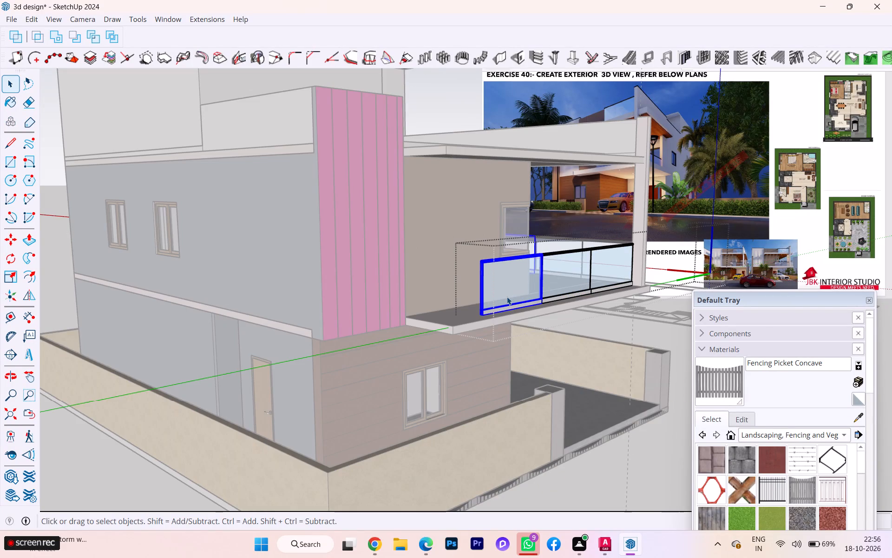
key(ctrl+c)
click(637, 462)
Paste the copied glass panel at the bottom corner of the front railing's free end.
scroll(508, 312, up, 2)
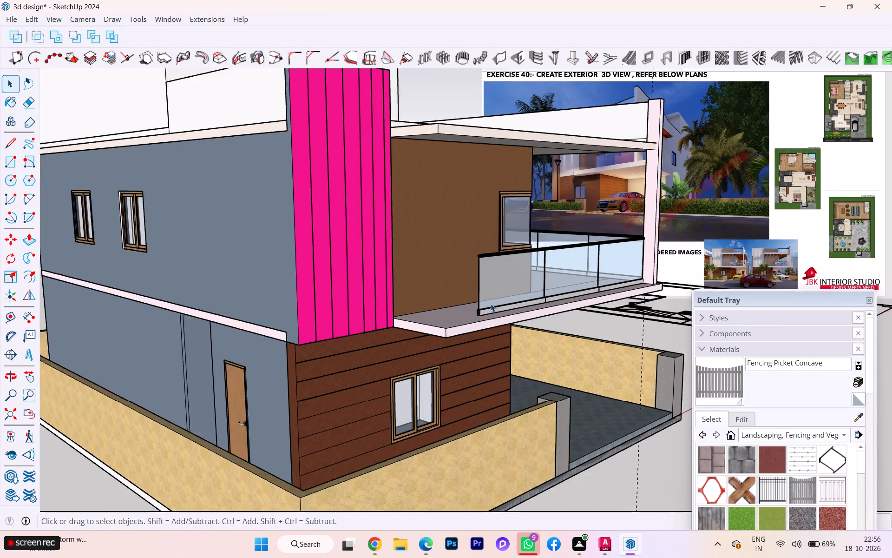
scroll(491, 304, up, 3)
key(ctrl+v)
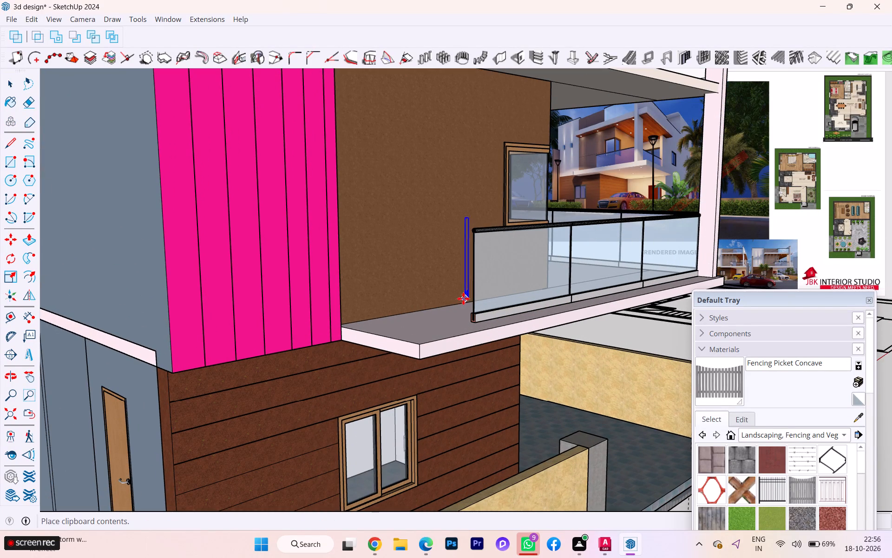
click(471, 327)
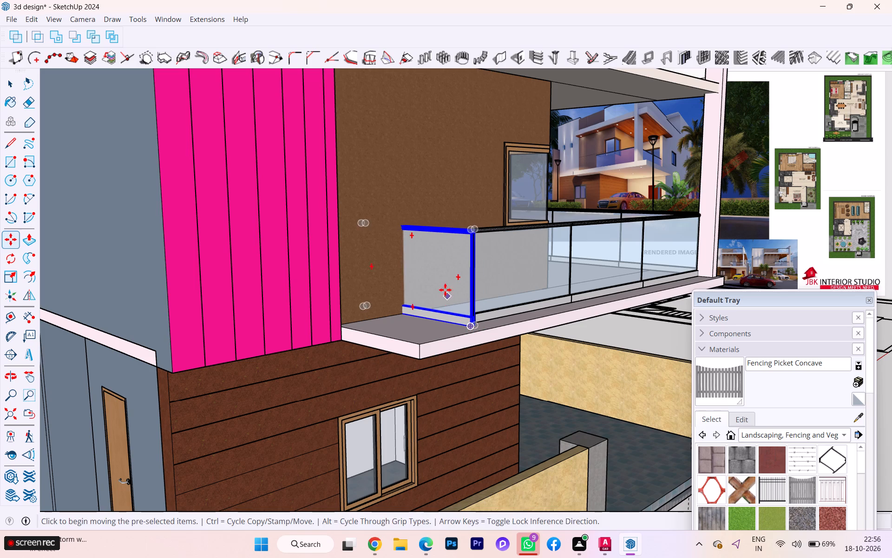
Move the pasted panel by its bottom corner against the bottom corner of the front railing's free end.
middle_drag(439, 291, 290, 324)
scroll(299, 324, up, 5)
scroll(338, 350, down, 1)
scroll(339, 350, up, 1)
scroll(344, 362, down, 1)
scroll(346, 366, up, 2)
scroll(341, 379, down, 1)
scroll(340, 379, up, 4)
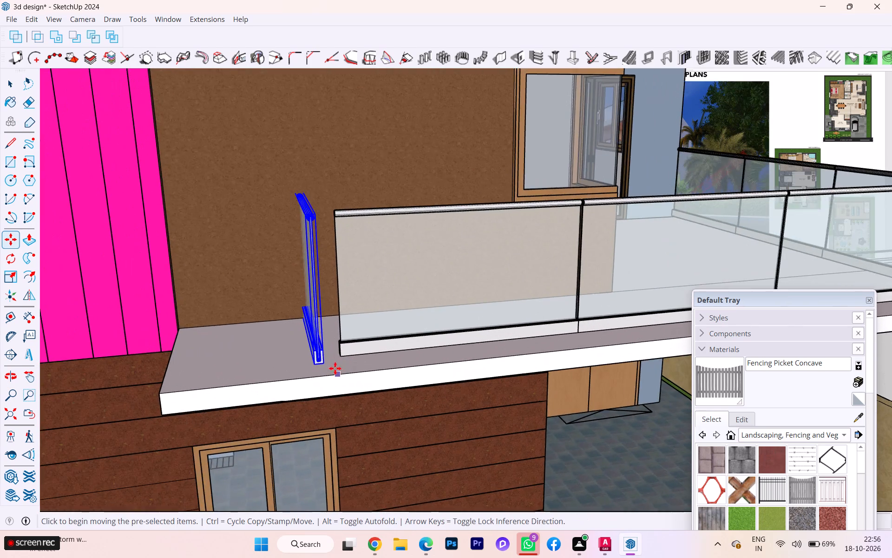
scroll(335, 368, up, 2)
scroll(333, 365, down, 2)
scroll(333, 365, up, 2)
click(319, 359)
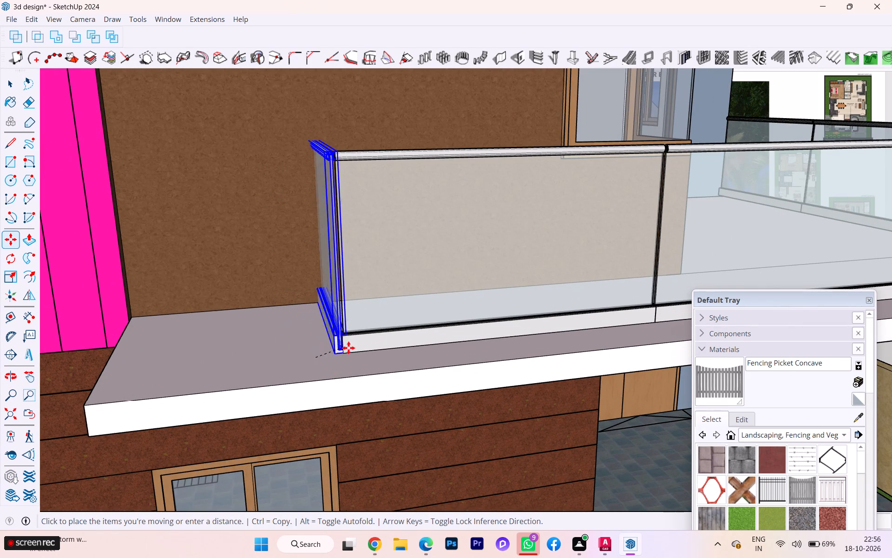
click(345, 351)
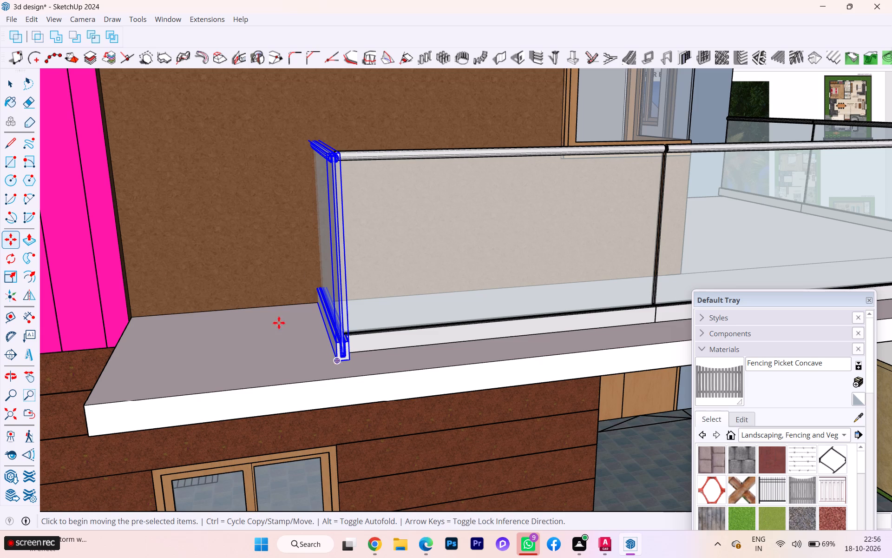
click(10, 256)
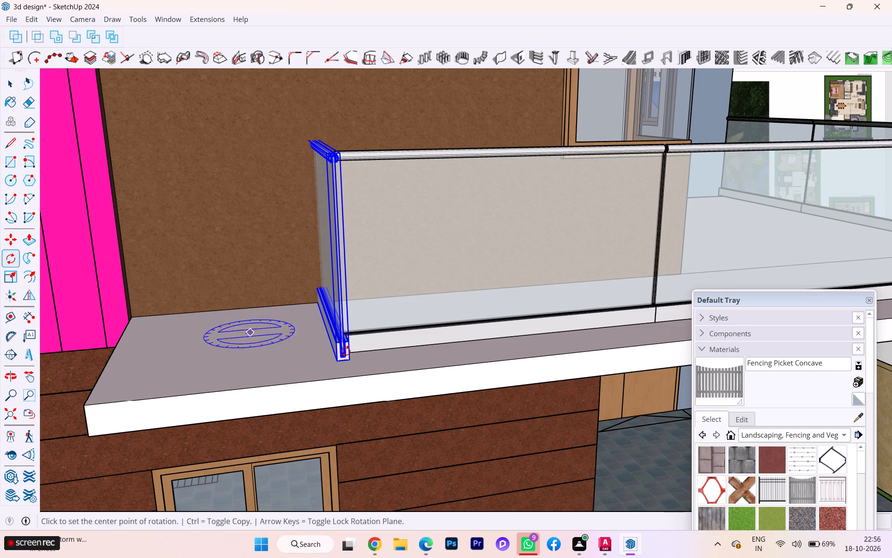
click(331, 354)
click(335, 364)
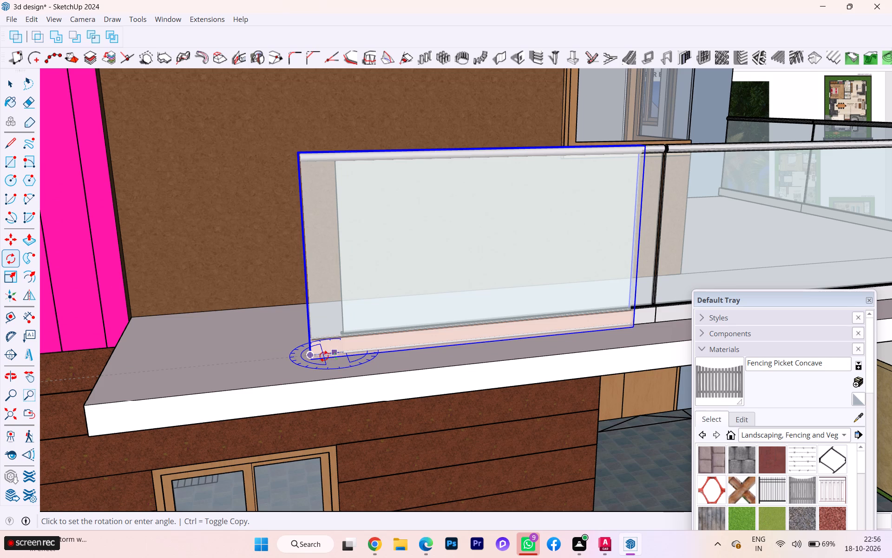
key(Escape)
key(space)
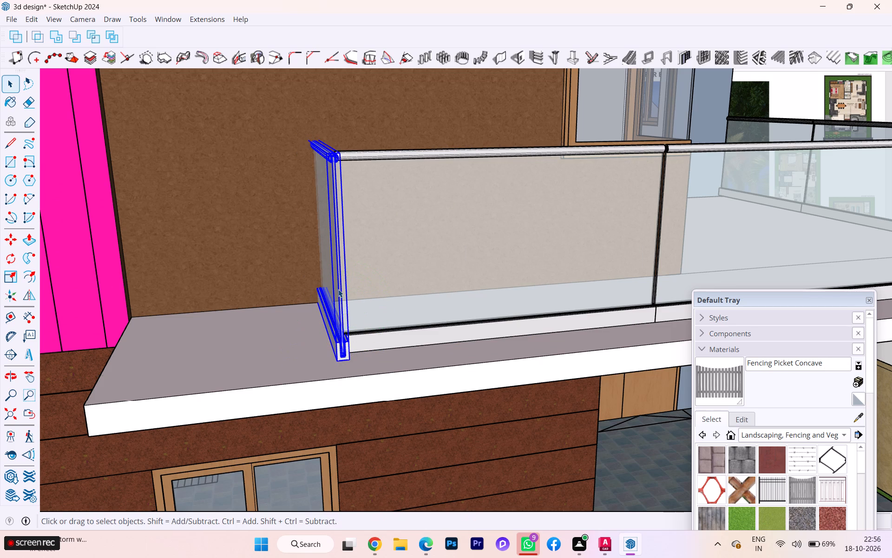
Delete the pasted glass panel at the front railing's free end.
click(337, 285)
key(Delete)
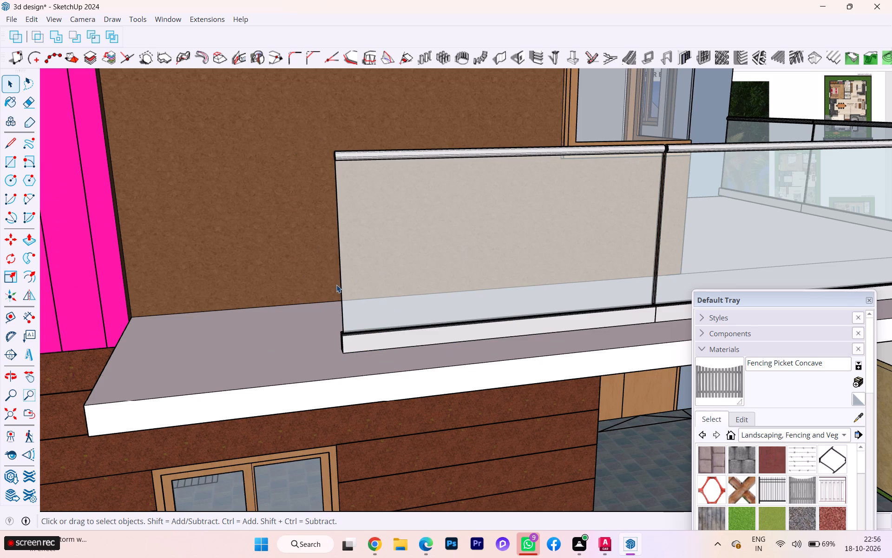
Paste the copied glass panel again on the balcony floor beside the front railing's free end.
key(ctrl+v)
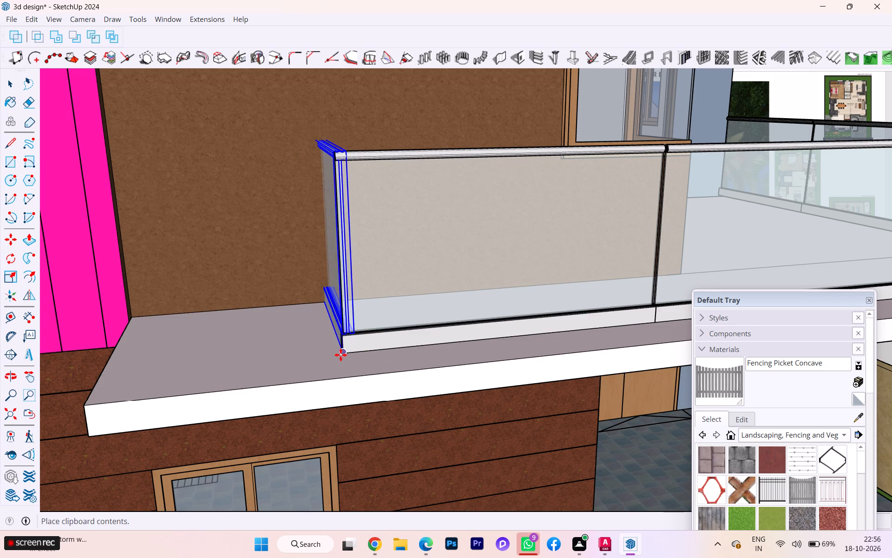
click(320, 358)
Move the pasted panel by its bottom corner flush against the bottom corner of the front railing's free end.
middle_drag(365, 338, 527, 329)
scroll(325, 358, up, 3)
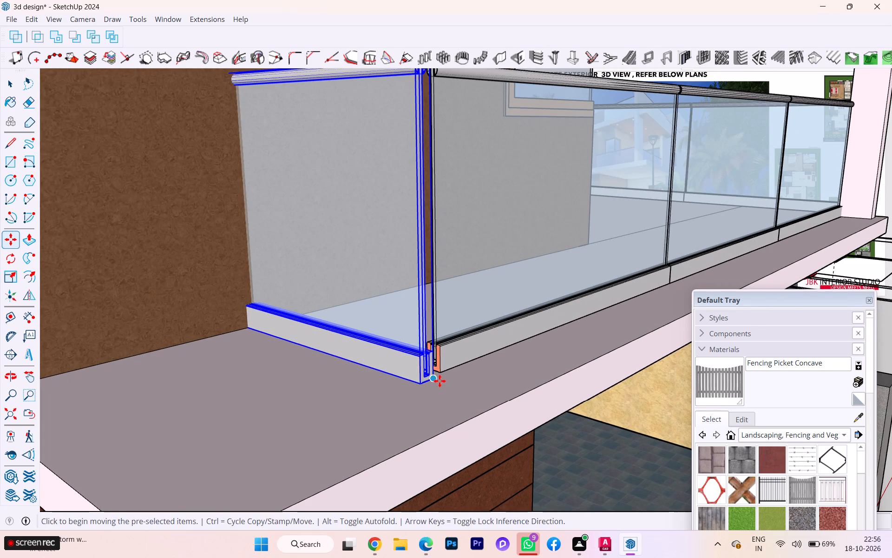
click(436, 379)
click(441, 370)
scroll(477, 334, down, 1)
middle_drag(471, 337, 194, 350)
scroll(218, 352, down, 1)
scroll(309, 345, up, 2)
scroll(331, 347, down, 1)
scroll(352, 348, up, 8)
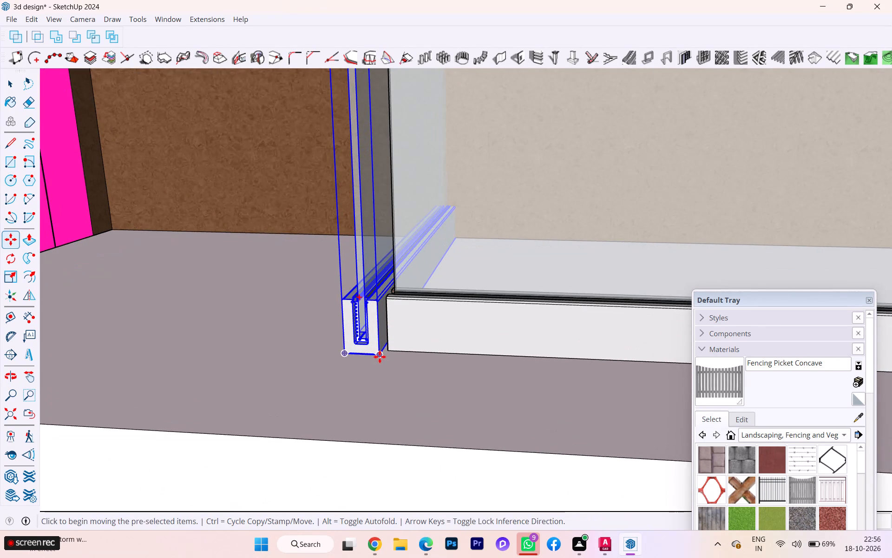
click(380, 356)
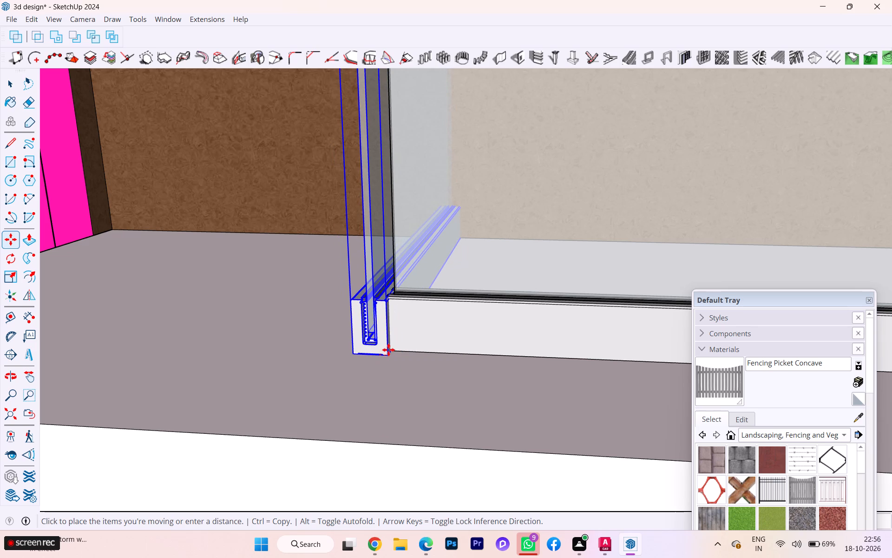
click(388, 350)
scroll(400, 330, down, 2)
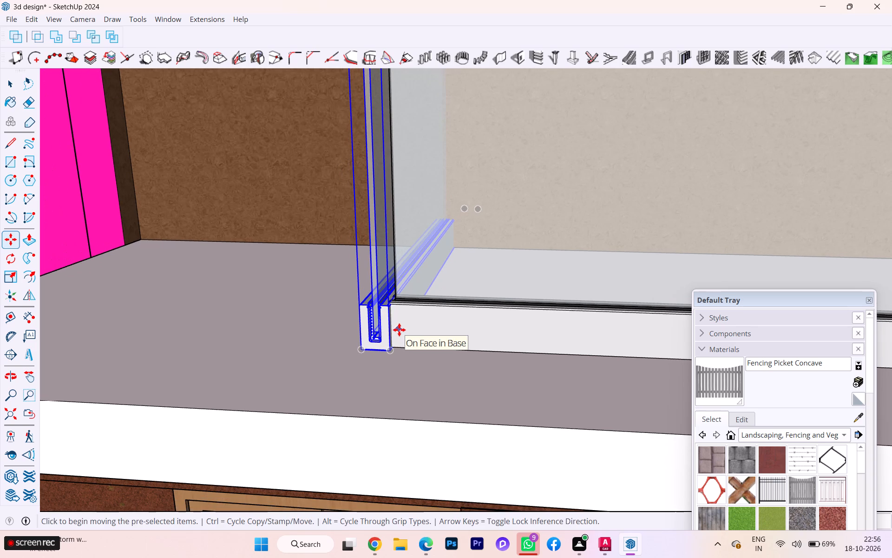
Scale the return glass panel along its length, pulling its railing-side end back past the wall.
key(s)
scroll(381, 333, down, 1)
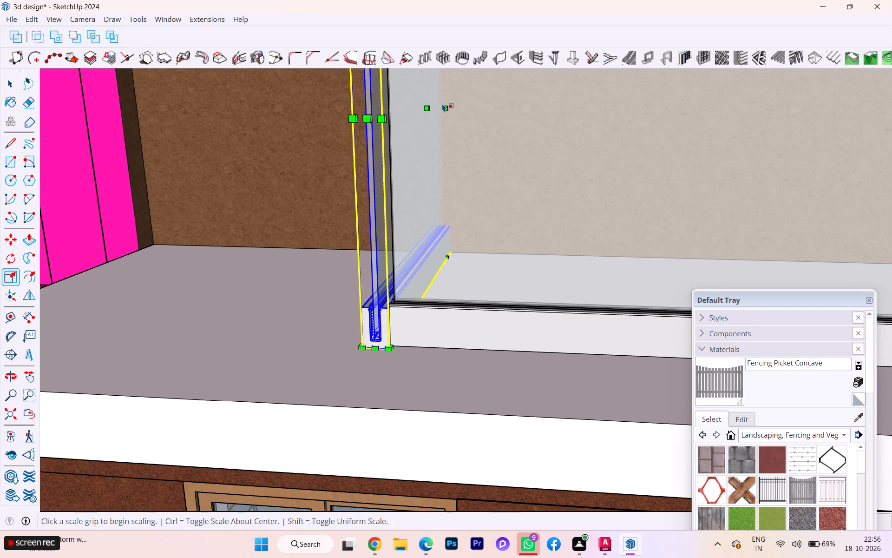
scroll(425, 146, down, 1)
scroll(426, 146, up, 1)
scroll(426, 148, down, 6)
scroll(429, 160, up, 3)
scroll(431, 204, down, 1)
scroll(428, 208, up, 3)
scroll(428, 209, down, 2)
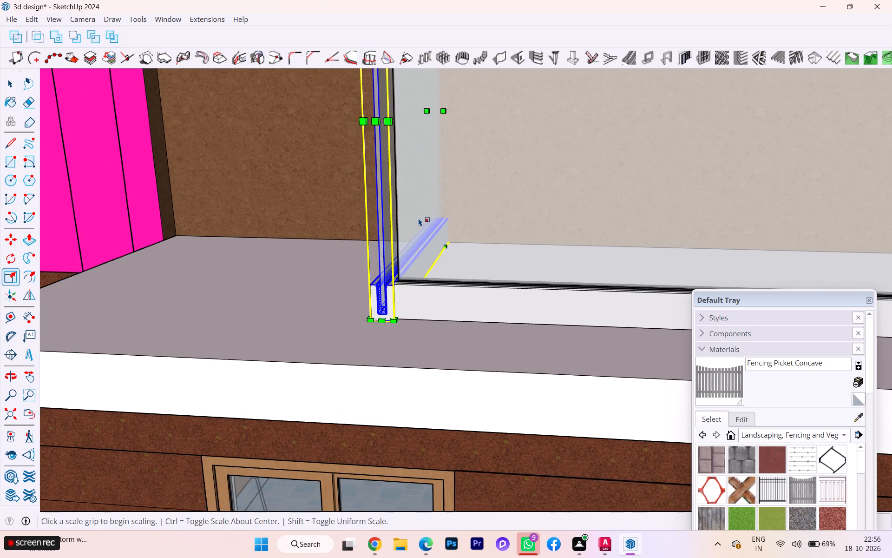
scroll(371, 140, down, 3)
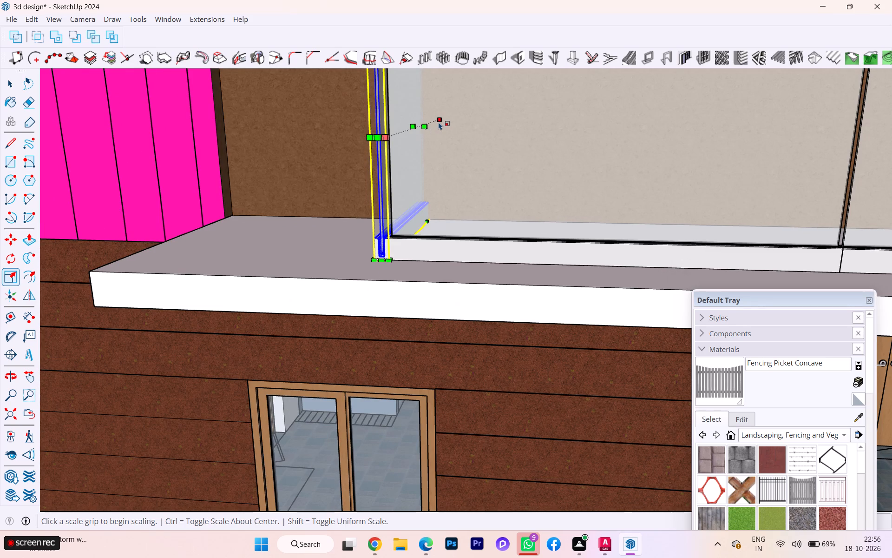
click(439, 122)
click(439, 121)
scroll(403, 150, down, 1)
middle_drag(403, 154, 454, 203)
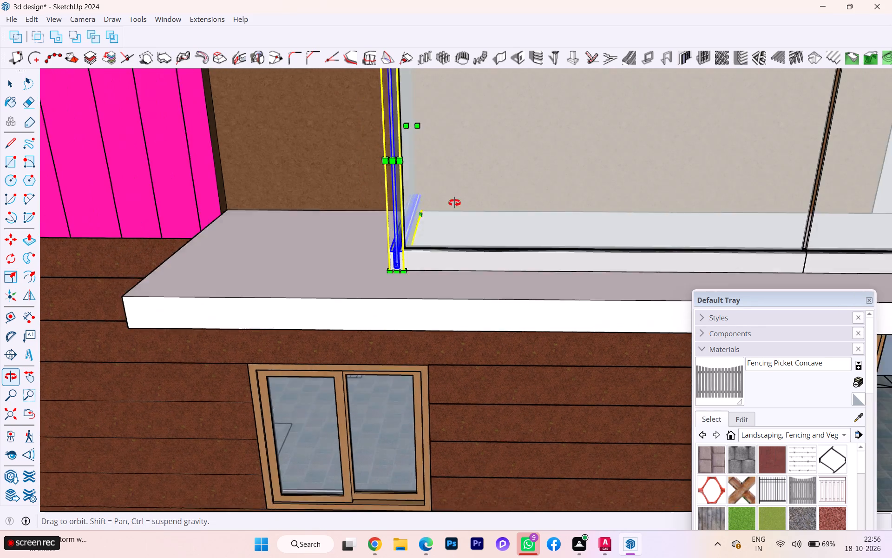
middle_drag(454, 203, 590, 233)
click(378, 128)
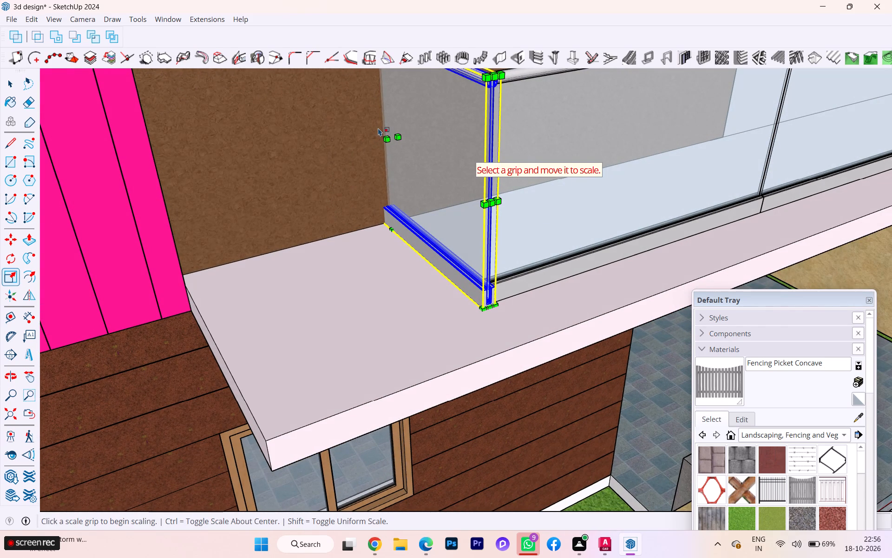
click(378, 153)
middle_drag(417, 145, 464, 166)
scroll(465, 167, up, 5)
scroll(466, 167, down, 2)
scroll(466, 169, up, 1)
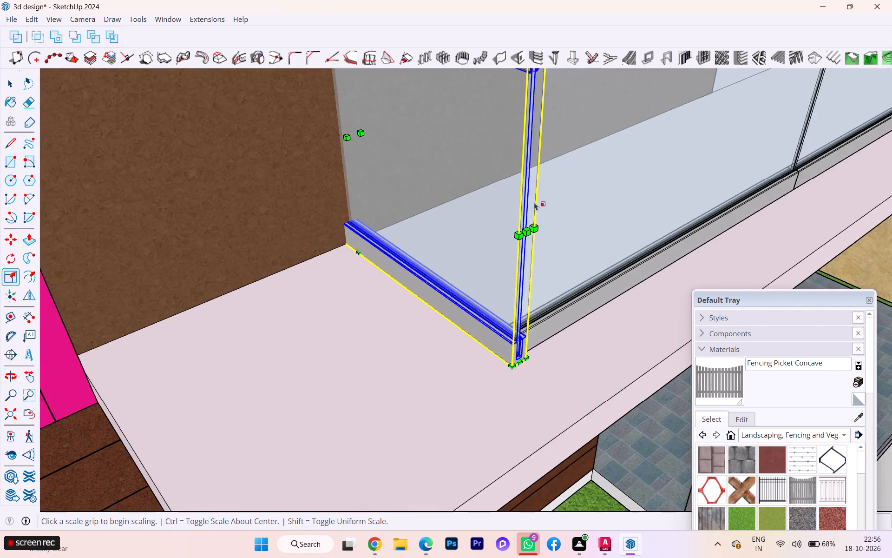
scroll(538, 213, up, 2)
click(527, 237)
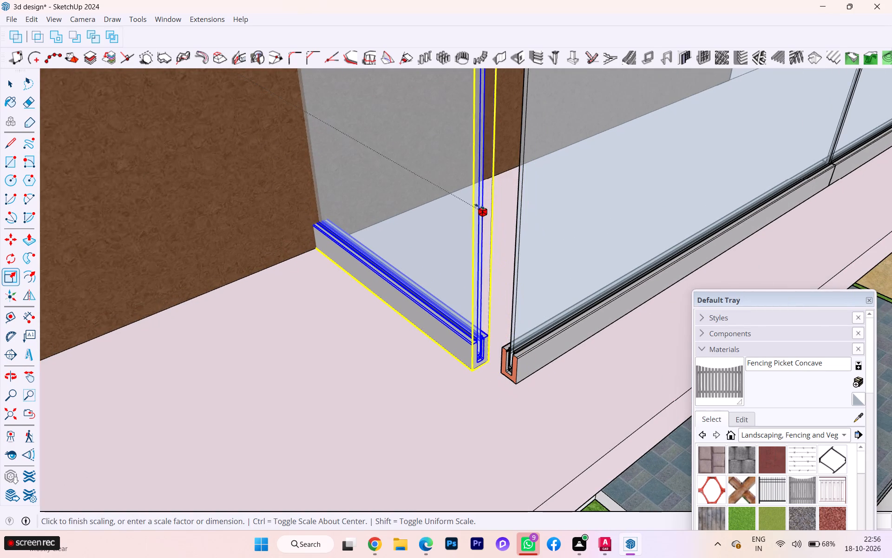
click(454, 189)
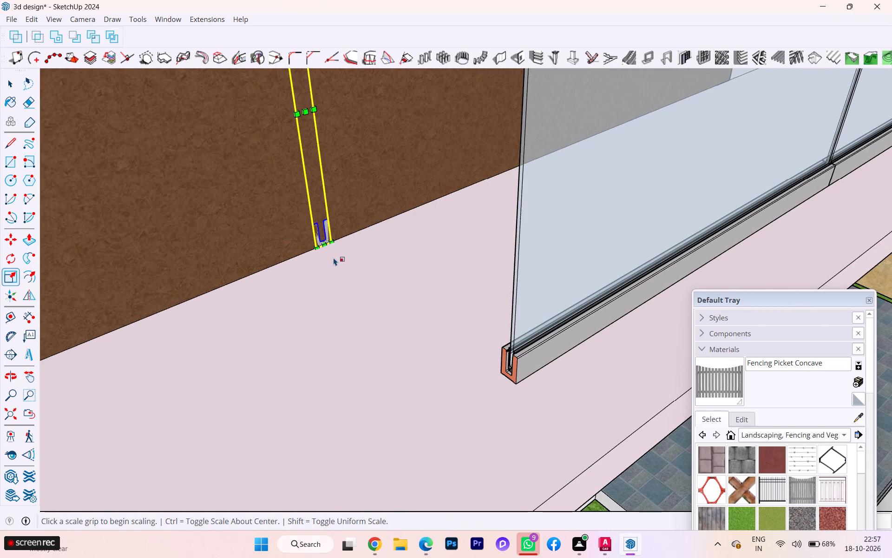
Move the scaled return panel by its bottom corner against the bottom corner of the front railing's free end.
key(m)
scroll(333, 249, up, 2)
click(317, 246)
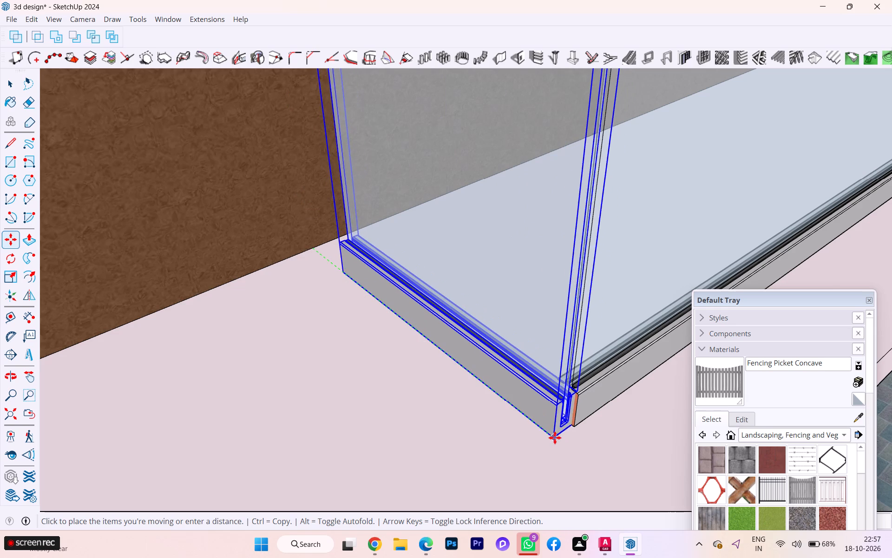
click(555, 438)
scroll(584, 430, up, 1)
scroll(584, 430, down, 4)
scroll(584, 430, up, 4)
click(566, 421)
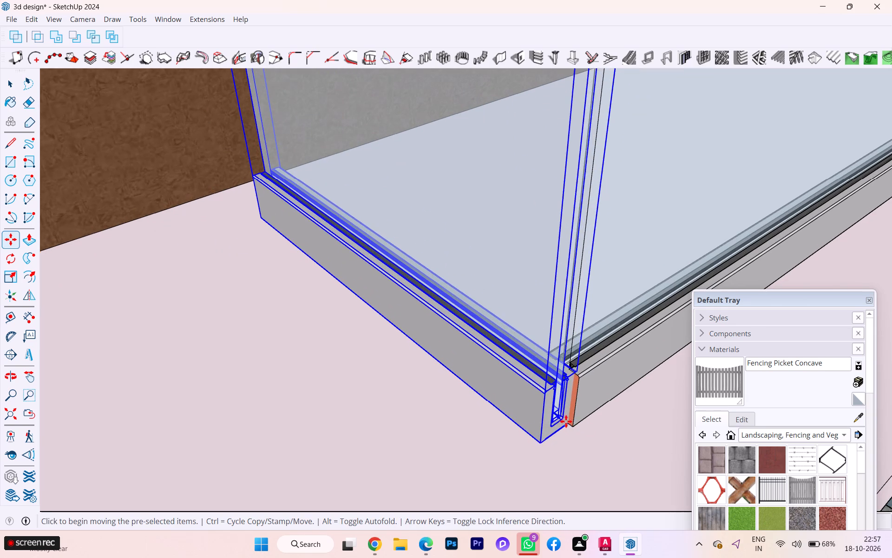
click(573, 430)
Scale the return panel's wall-side end along its length to meet the brown wall.
scroll(388, 299, down, 2)
scroll(388, 299, up, 1)
scroll(388, 299, down, 2)
scroll(388, 299, up, 1)
scroll(388, 299, down, 11)
scroll(405, 296, up, 2)
scroll(405, 296, down, 4)
scroll(408, 299, up, 1)
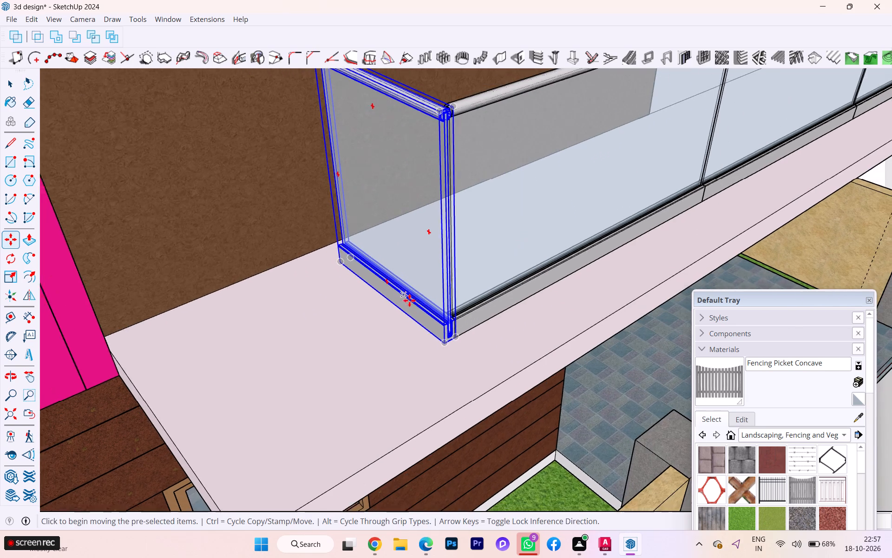
key(s)
scroll(430, 236, up, 3)
scroll(308, 151, up, 2)
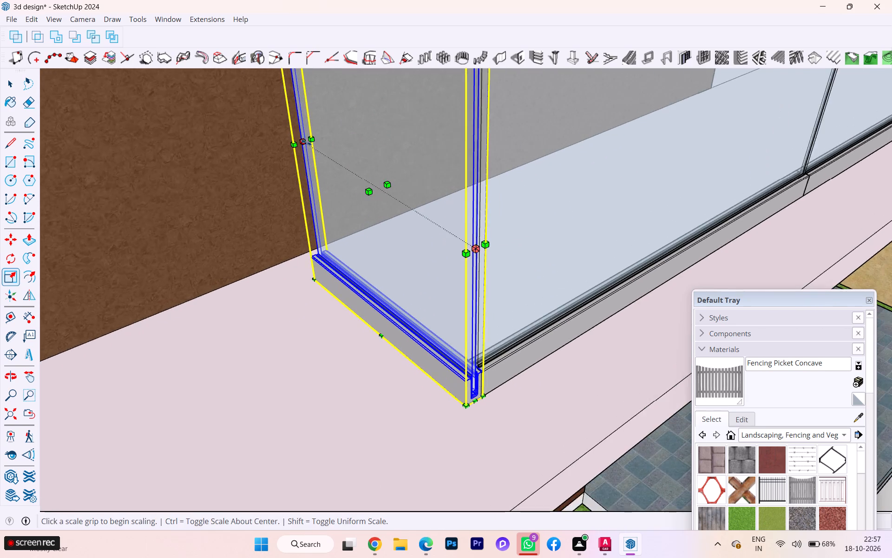
click(299, 142)
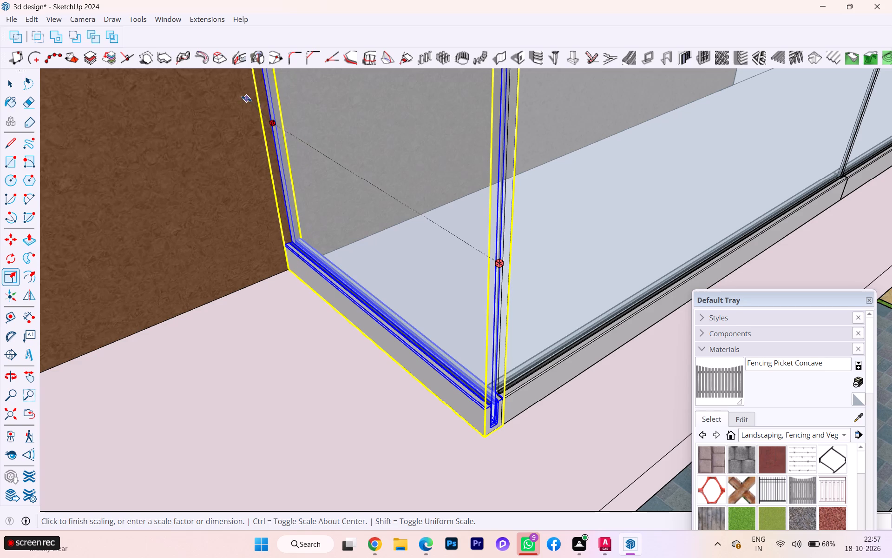
click(245, 98)
key(space)
Examine the whole house exterior with its balcony railings beside the reference render.
scroll(305, 177, down, 3)
scroll(304, 179, up, 1)
scroll(304, 179, down, 2)
scroll(315, 196, up, 1)
scroll(315, 196, down, 1)
scroll(315, 196, up, 5)
scroll(315, 197, down, 1)
scroll(315, 197, up, 2)
scroll(315, 197, down, 6)
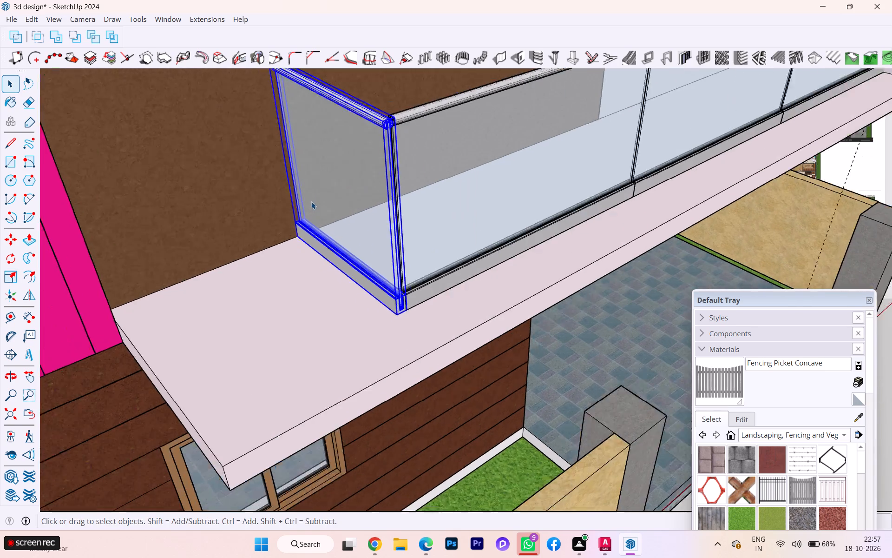
scroll(311, 201, down, 5)
scroll(323, 198, up, 1)
scroll(324, 198, down, 2)
click(593, 424)
middle_drag(590, 406, 328, 306)
scroll(561, 399, down, 1)
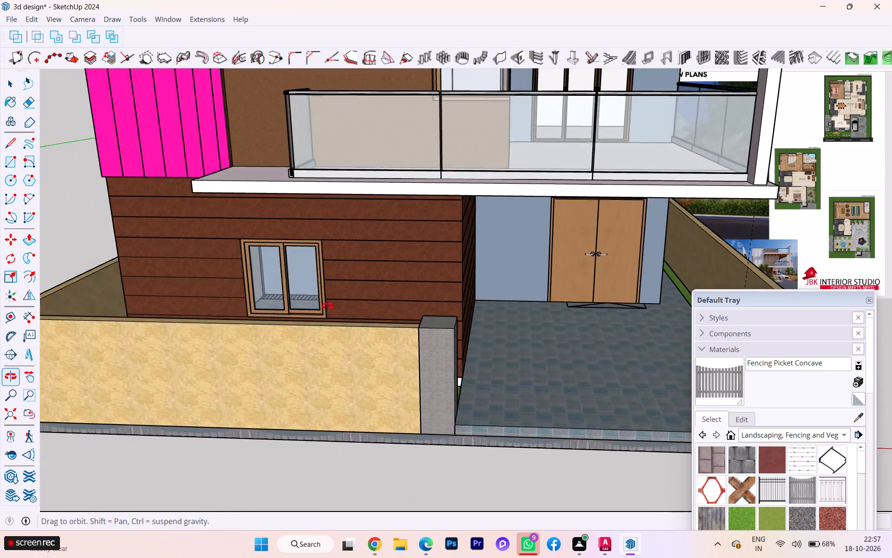
middle_drag(328, 306, 294, 294)
scroll(312, 284, down, 3)
scroll(315, 286, up, 2)
scroll(320, 287, down, 1)
scroll(321, 288, up, 2)
scroll(321, 288, down, 7)
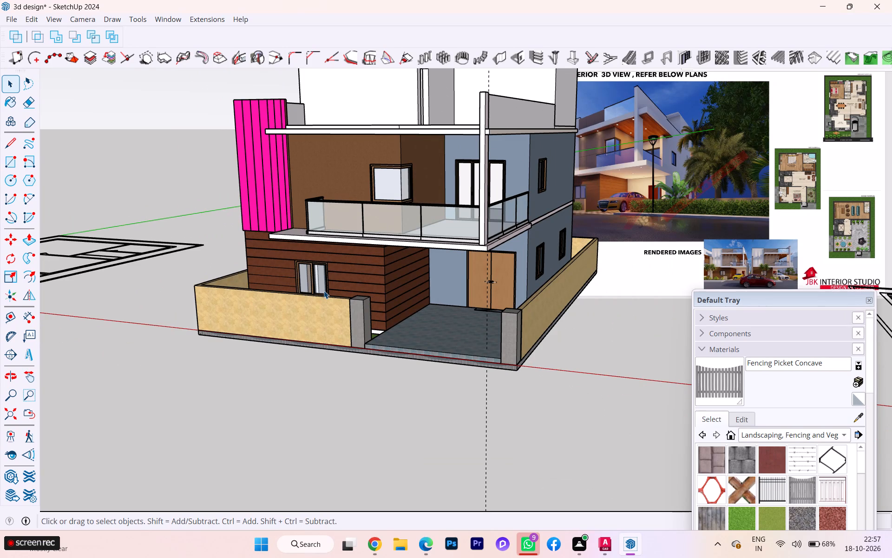
scroll(372, 329, down, 6)
scroll(401, 313, up, 1)
scroll(401, 313, down, 1)
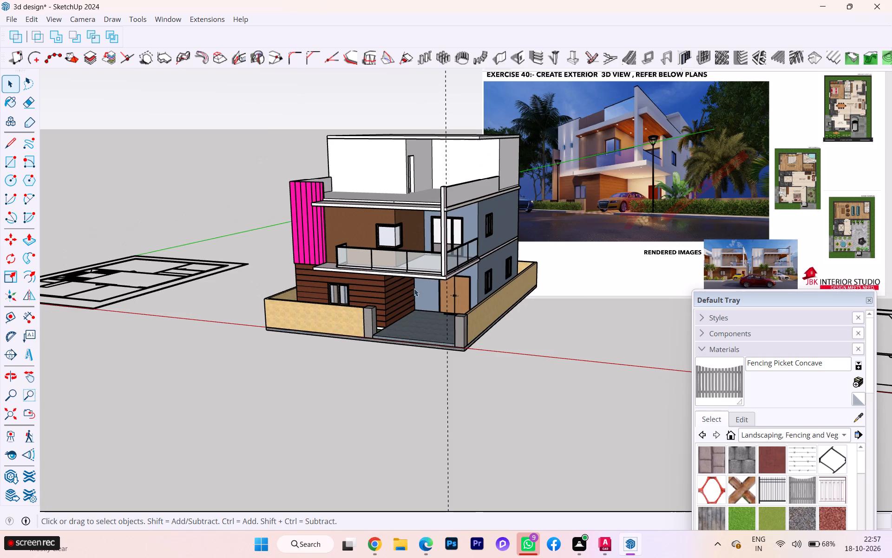
Paint the top-floor walls inside their group with the blue-grey material sampled from the first-floor side wall.
click(439, 151)
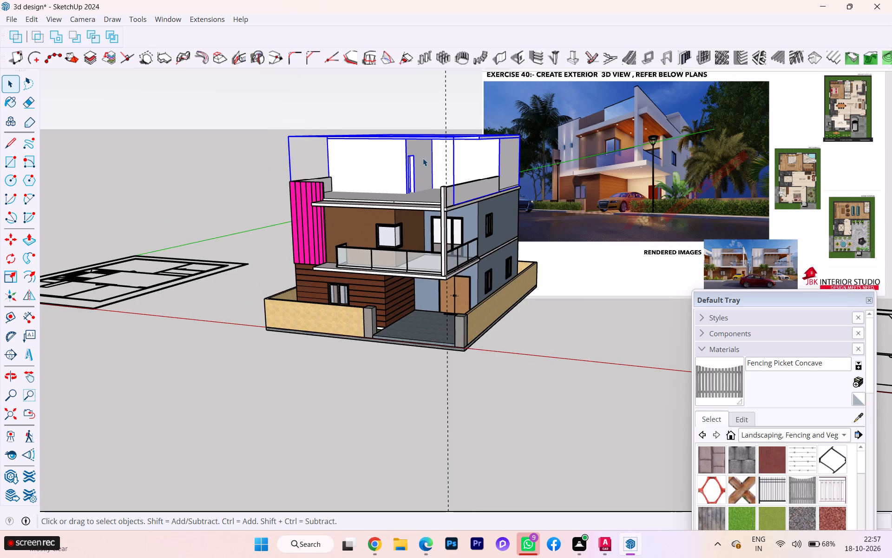
click(422, 173)
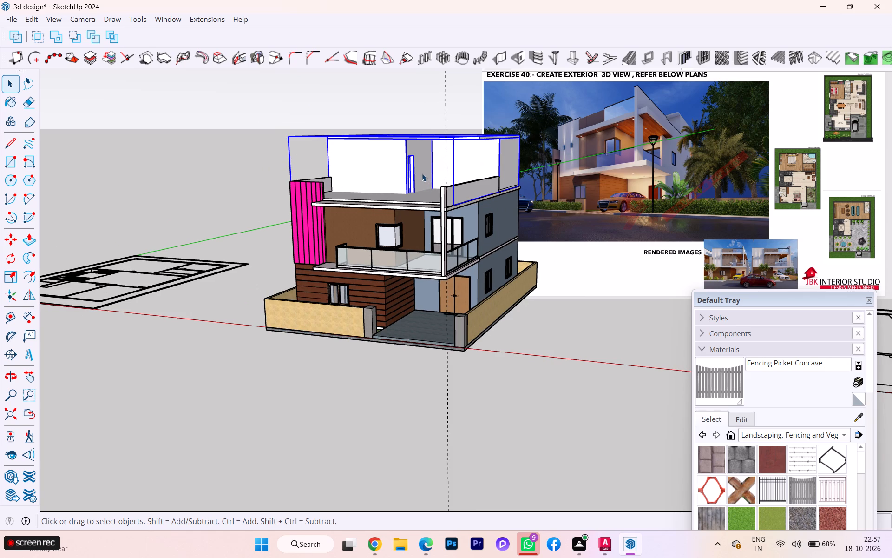
triple_click(420, 168)
click(420, 168)
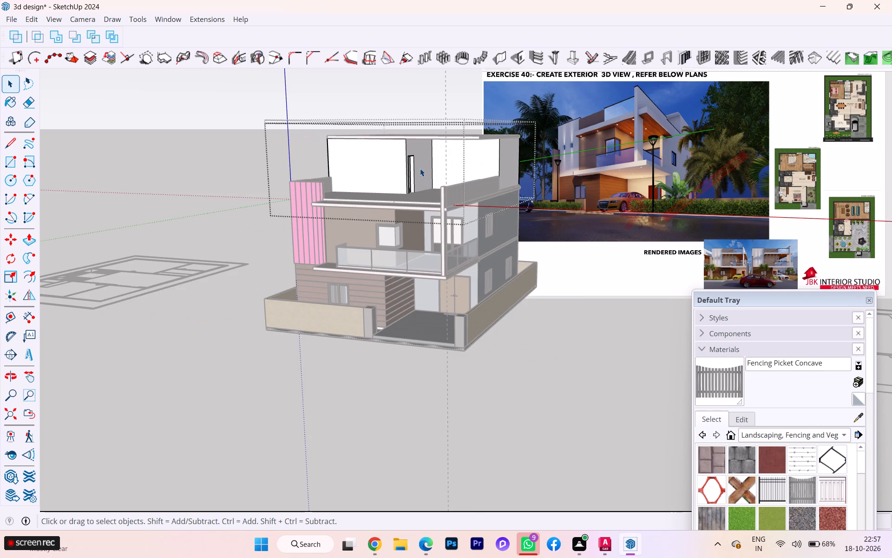
triple_click(420, 168)
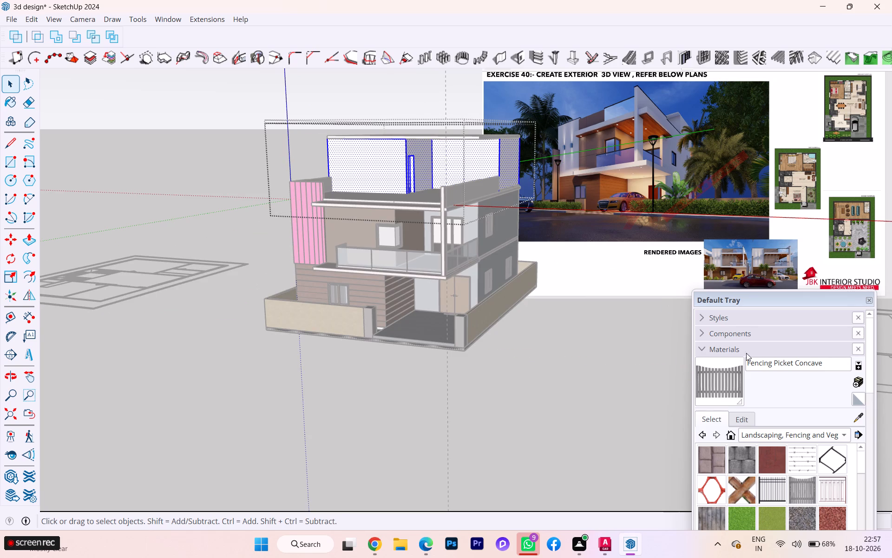
click(704, 345)
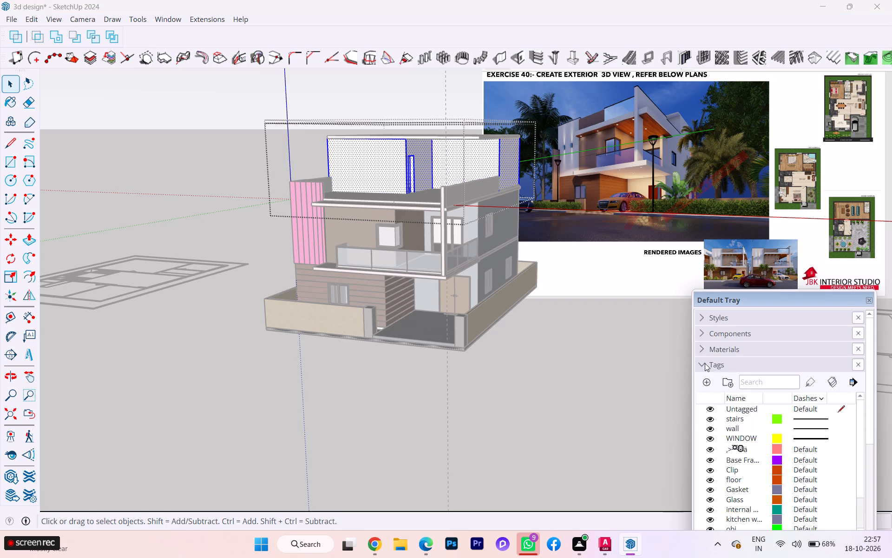
click(705, 363)
click(698, 349)
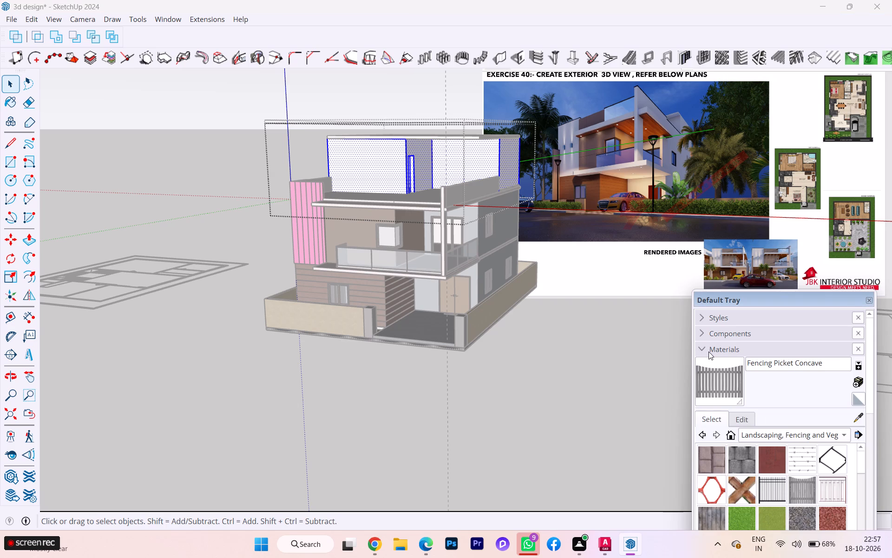
click(717, 416)
click(739, 416)
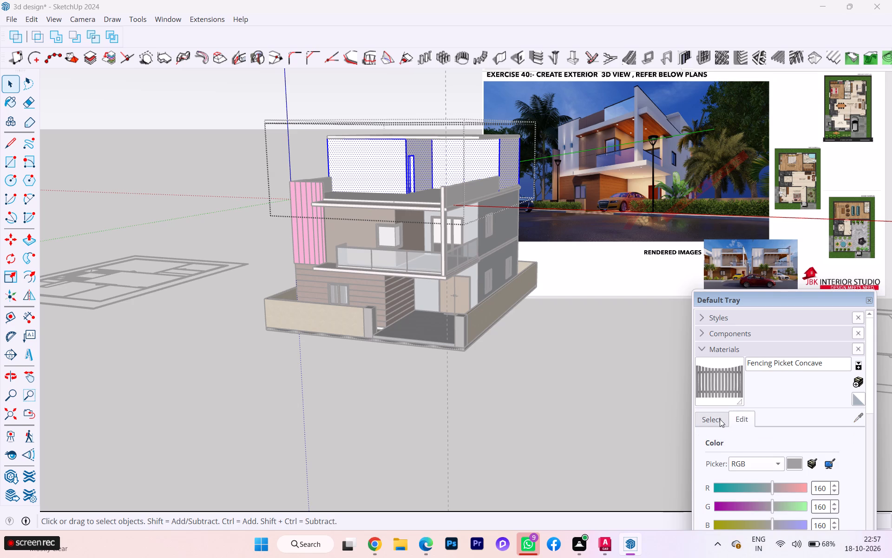
click(719, 418)
click(862, 418)
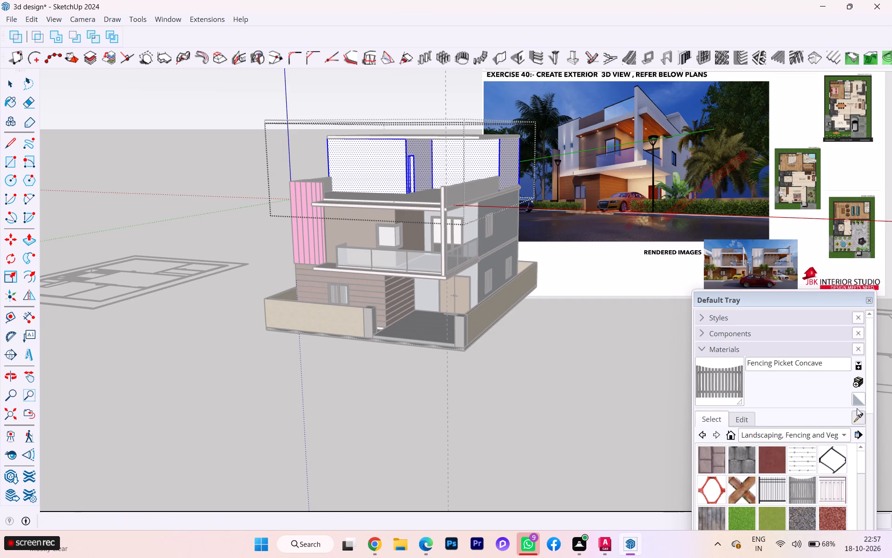
click(481, 239)
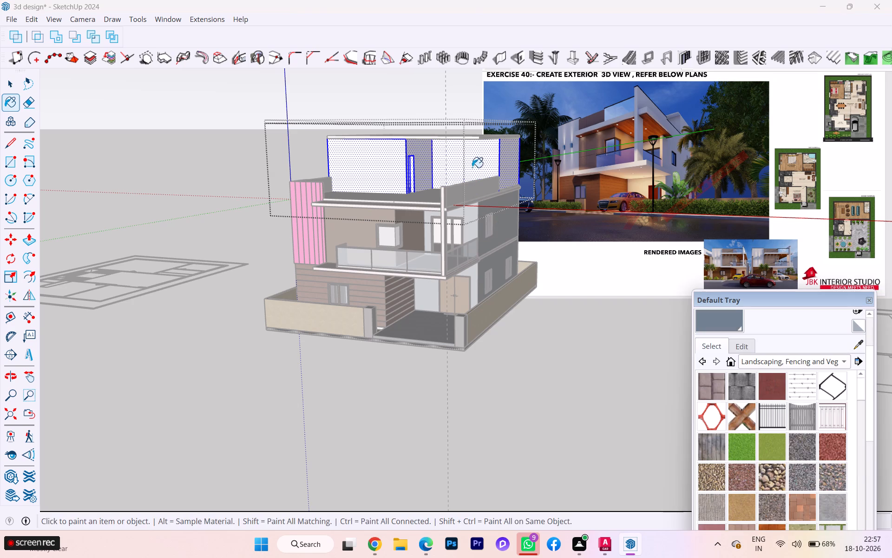
click(469, 161)
key(space)
click(566, 339)
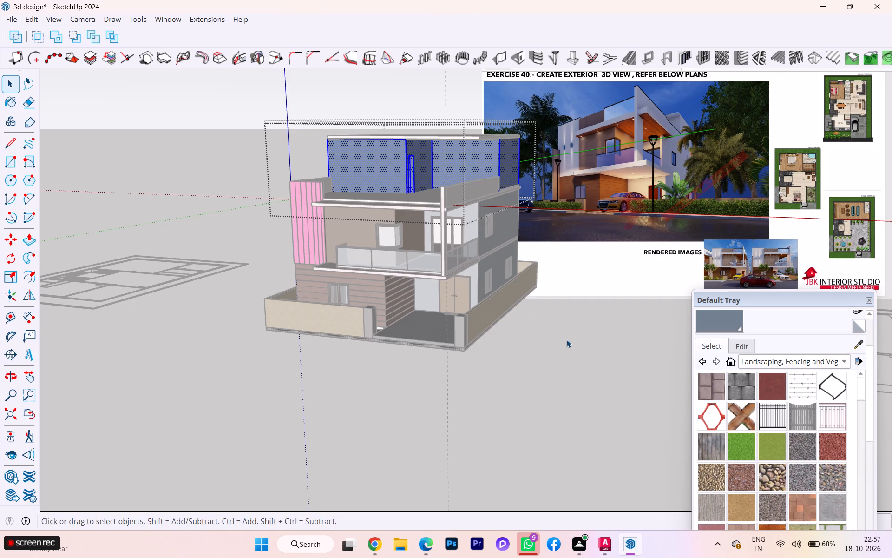
double_click(558, 336)
Move the top-floor walls group vertically by its front base corner to sit on the terrace floor.
scroll(554, 328, down, 1)
middle_drag(551, 326, 513, 315)
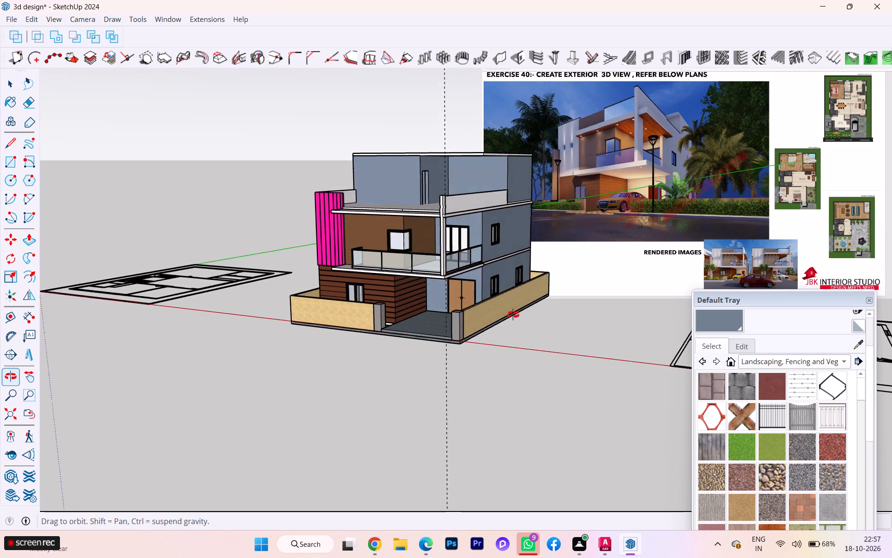
middle_drag(513, 315, 546, 443)
scroll(405, 225, up, 7)
click(405, 186)
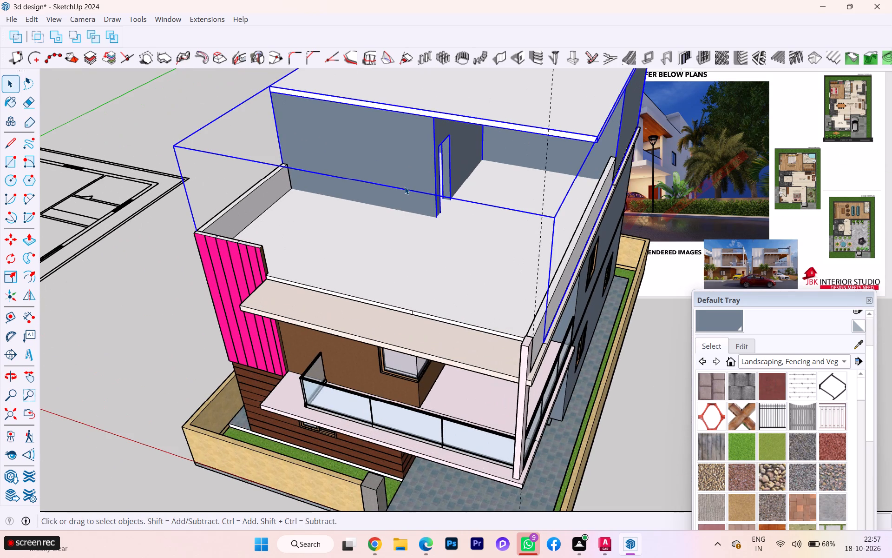
key(m)
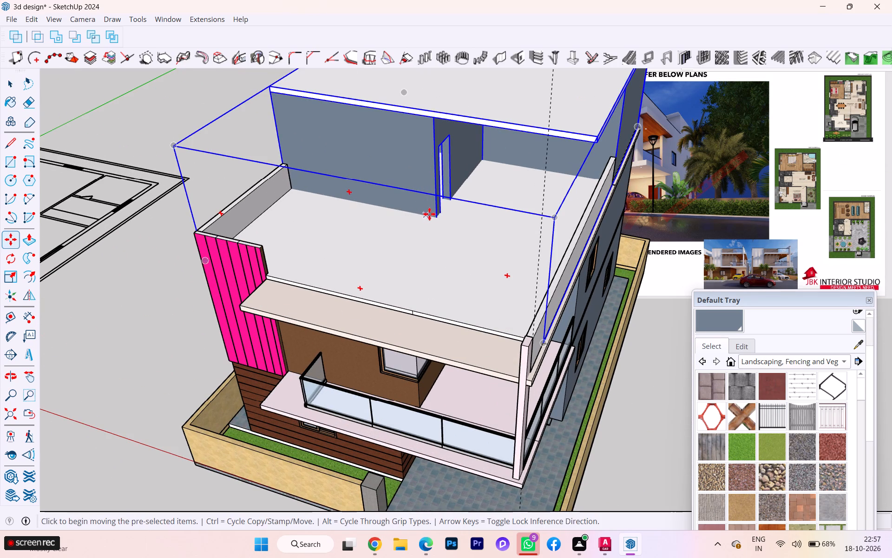
click(434, 216)
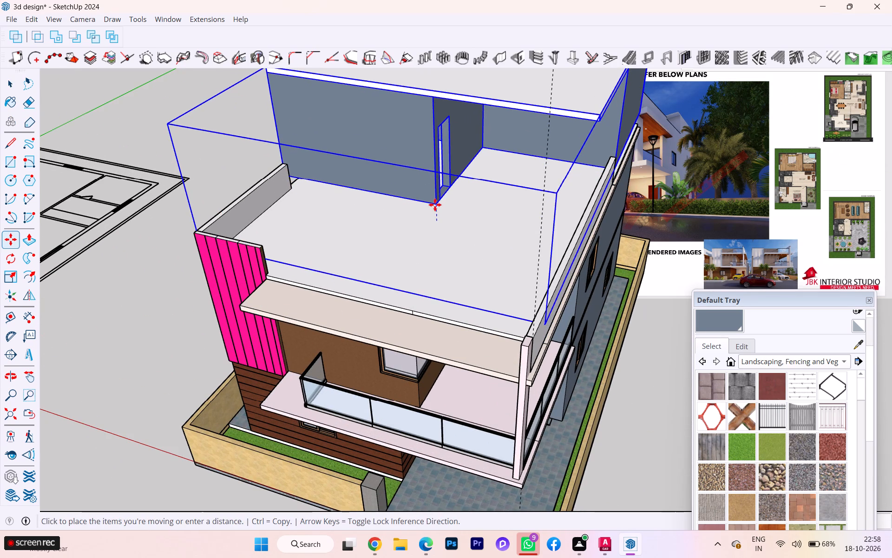
click(436, 214)
key(space)
middle_drag(565, 292, 454, 192)
key(space)
click(212, 331)
Examine the side and rear corner of the house where the top-floor walls meet the roof slab edge.
scroll(597, 308, up, 2)
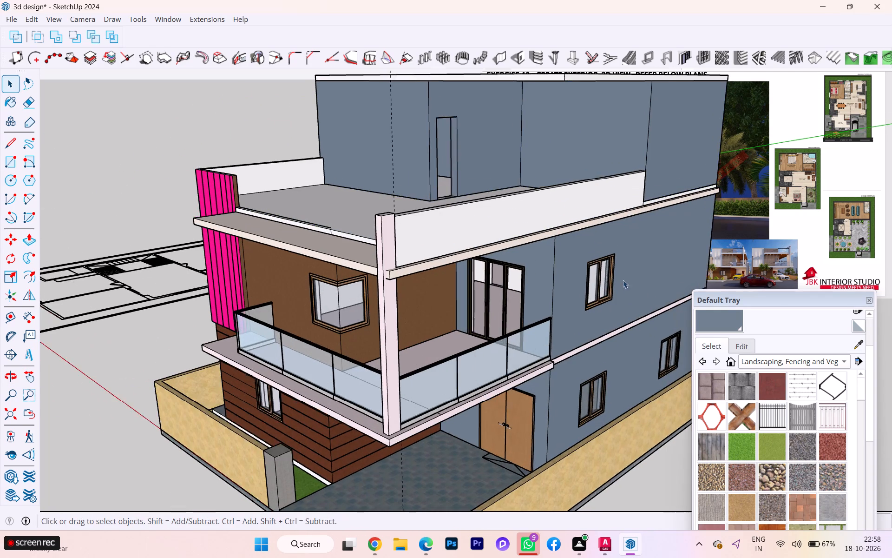
scroll(654, 225, up, 1)
scroll(654, 223, down, 1)
scroll(654, 223, up, 1)
scroll(651, 219, down, 2)
middle_drag(623, 227, 306, 293)
scroll(306, 293, down, 1)
scroll(641, 286, up, 7)
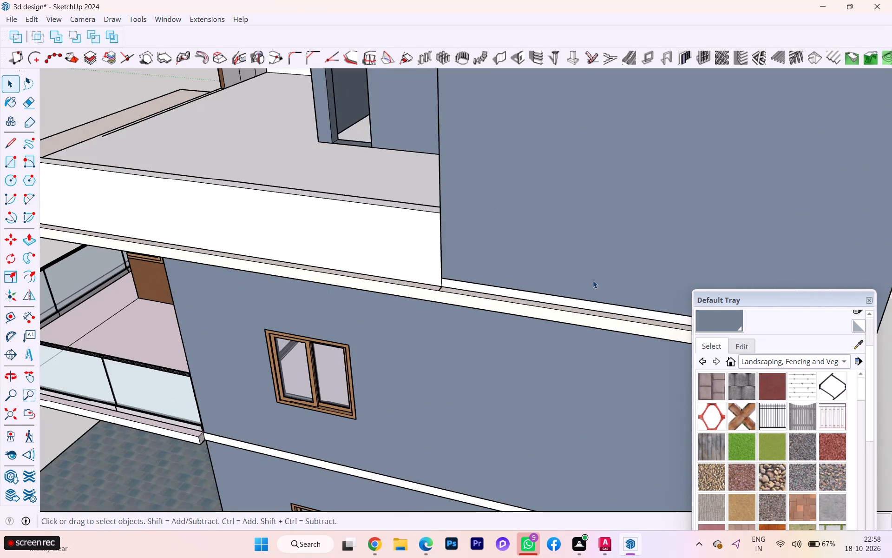
middle_drag(586, 279, 396, 185)
scroll(633, 266, up, 1)
scroll(633, 266, down, 1)
scroll(634, 266, up, 3)
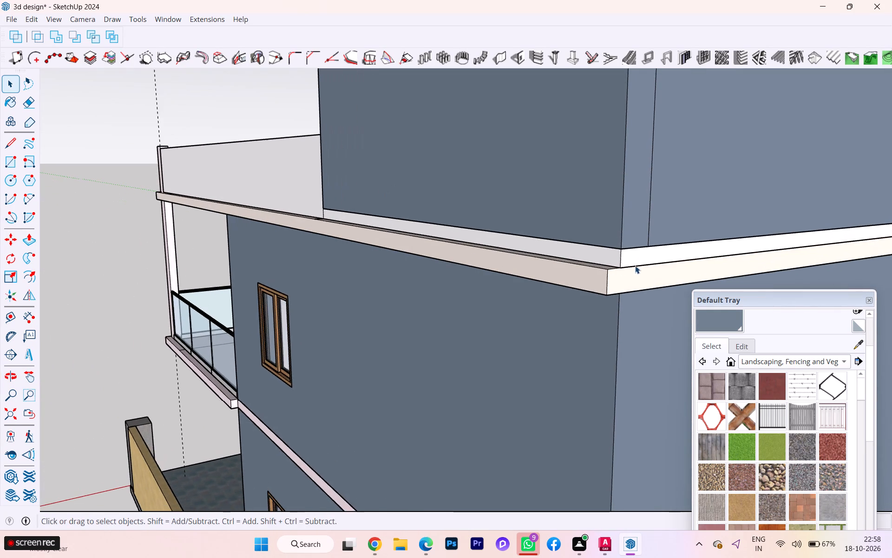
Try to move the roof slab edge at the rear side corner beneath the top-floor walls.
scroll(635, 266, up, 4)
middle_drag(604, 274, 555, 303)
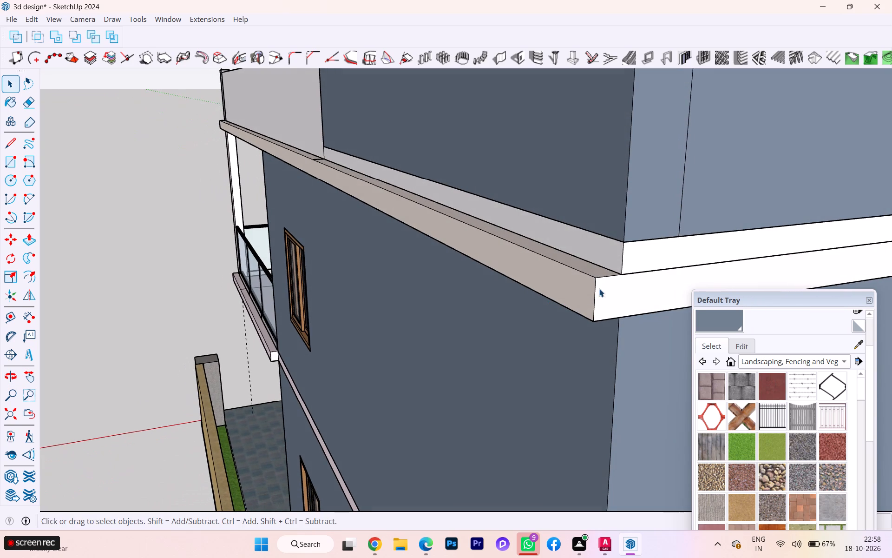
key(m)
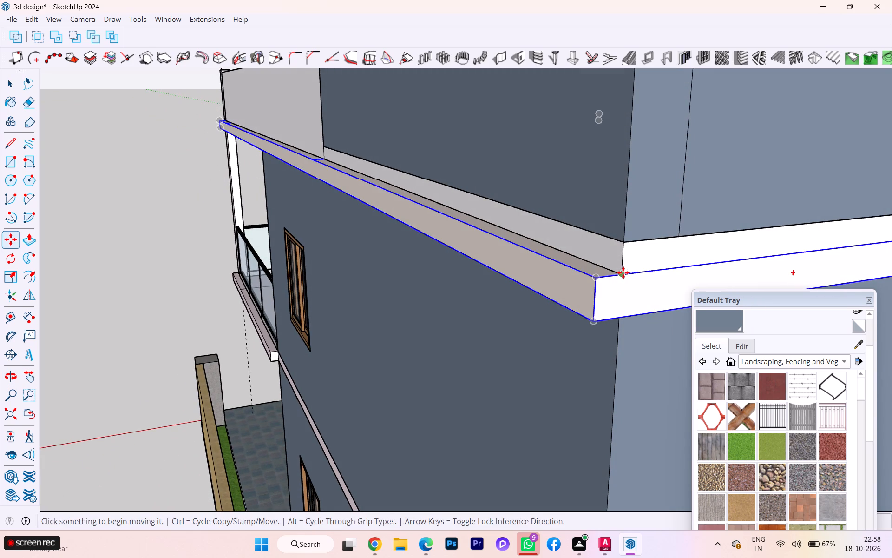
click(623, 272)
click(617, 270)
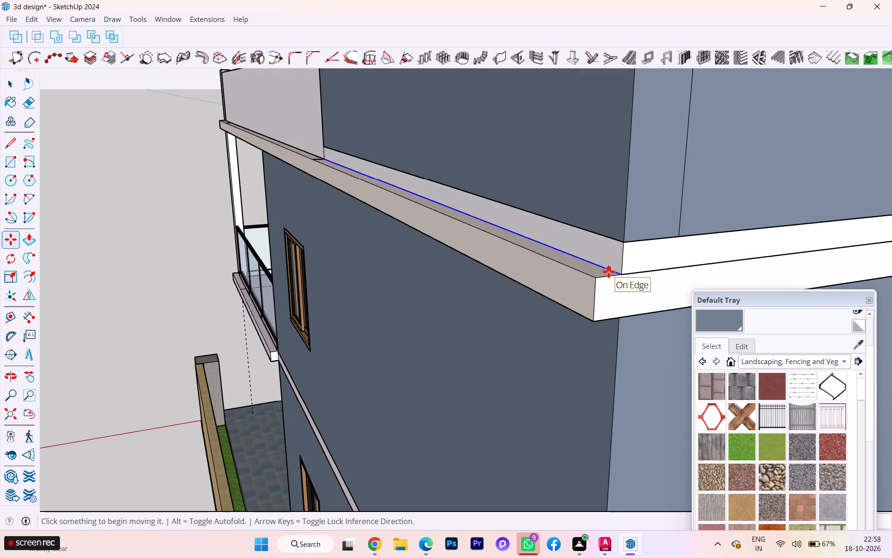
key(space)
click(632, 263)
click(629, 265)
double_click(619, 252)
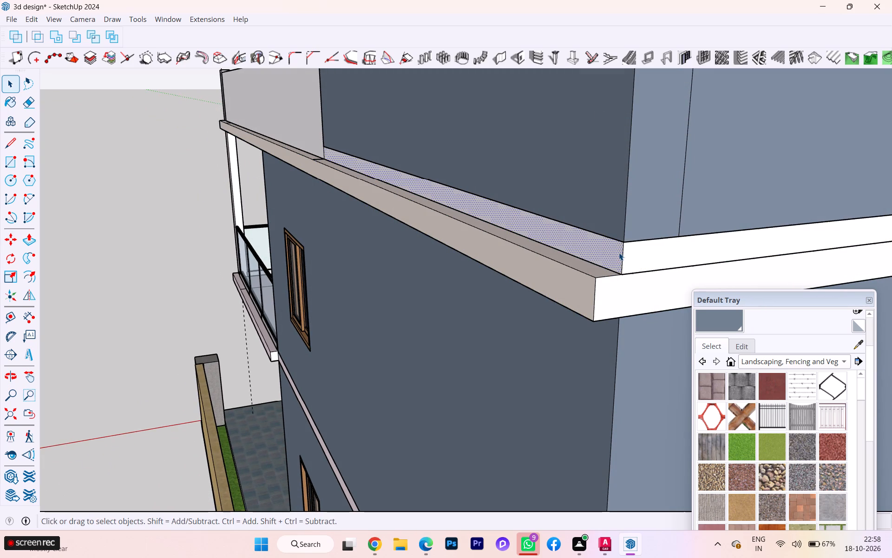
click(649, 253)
Examine the house exterior from the front and side, including the terrace and balcony, beside the reference render.
scroll(566, 262, down, 6)
scroll(490, 290, up, 2)
scroll(489, 291, down, 1)
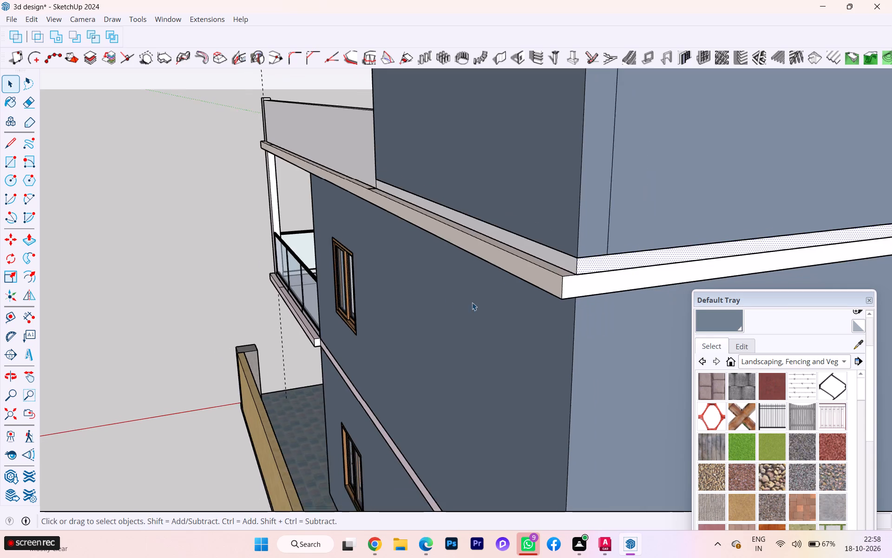
scroll(472, 302, down, 2)
middle_drag(452, 305, 743, 308)
scroll(470, 327, down, 4)
middle_drag(489, 329, 792, 340)
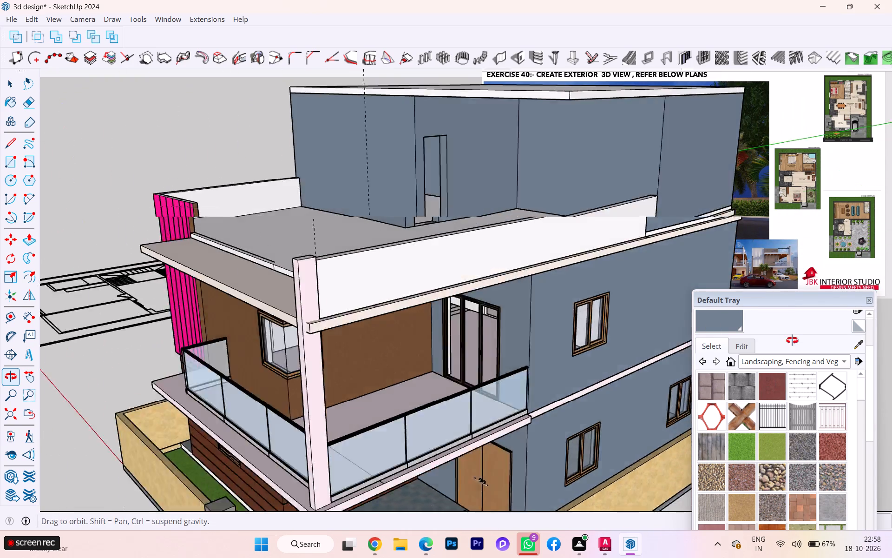
middle_drag(792, 340, 809, 344)
scroll(431, 353, down, 1)
middle_drag(431, 353, 625, 389)
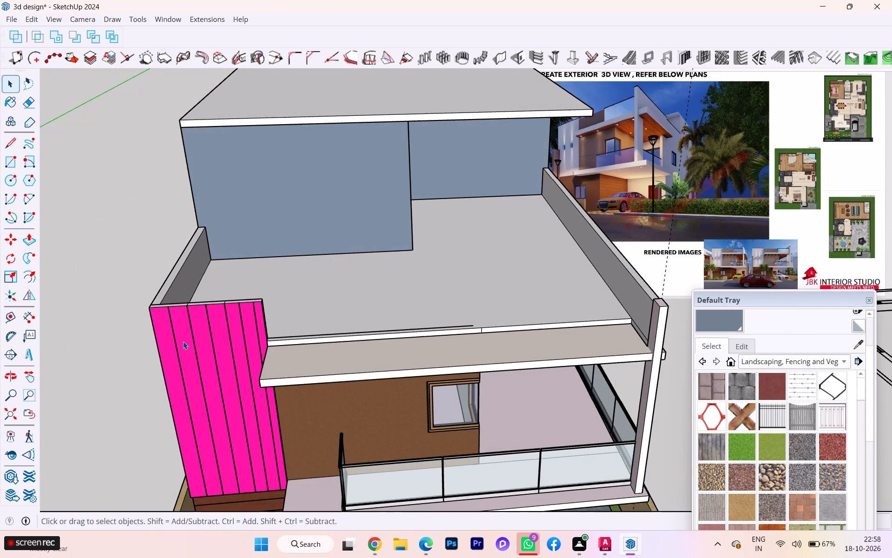
click(138, 313)
scroll(127, 309, down, 6)
middle_drag(317, 304, 232, 260)
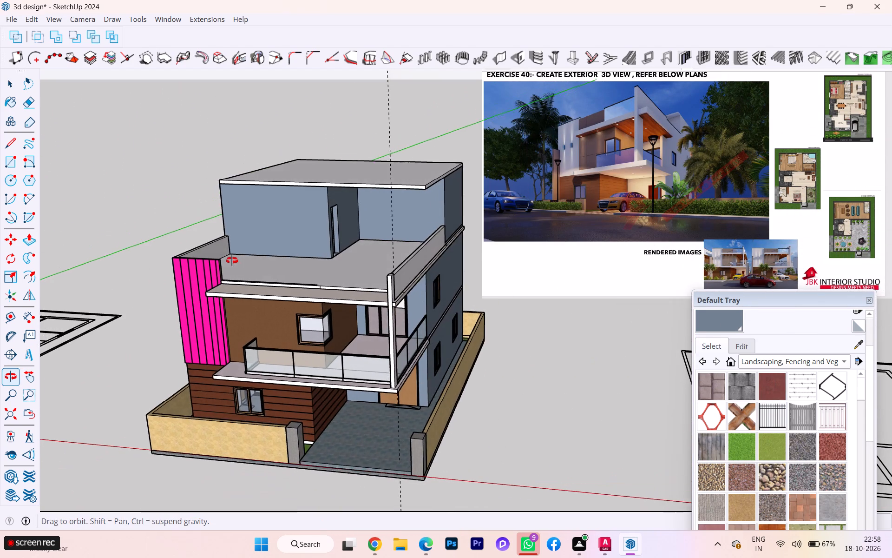
middle_drag(232, 260, 230, 235)
scroll(357, 285, down, 1)
scroll(357, 285, up, 3)
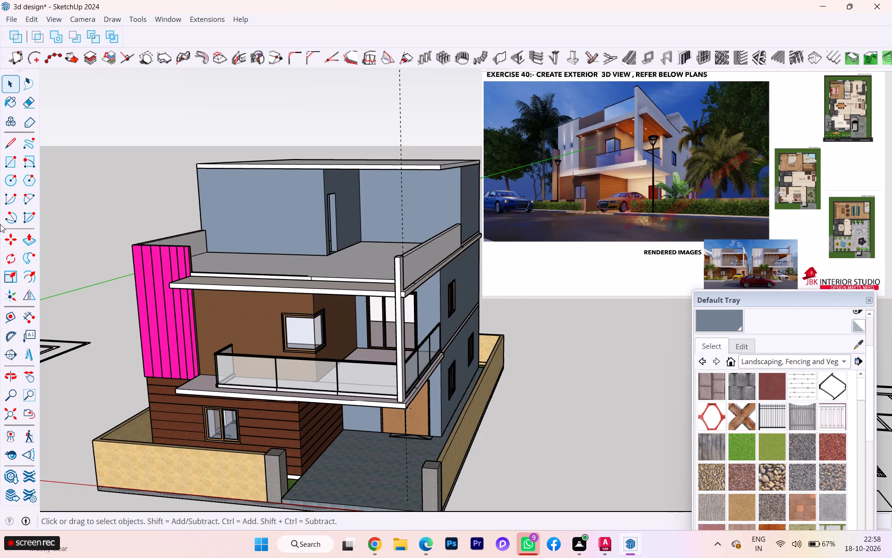
scroll(348, 327, up, 2)
scroll(328, 299, down, 1)
scroll(292, 293, down, 4)
middle_drag(289, 292, 294, 302)
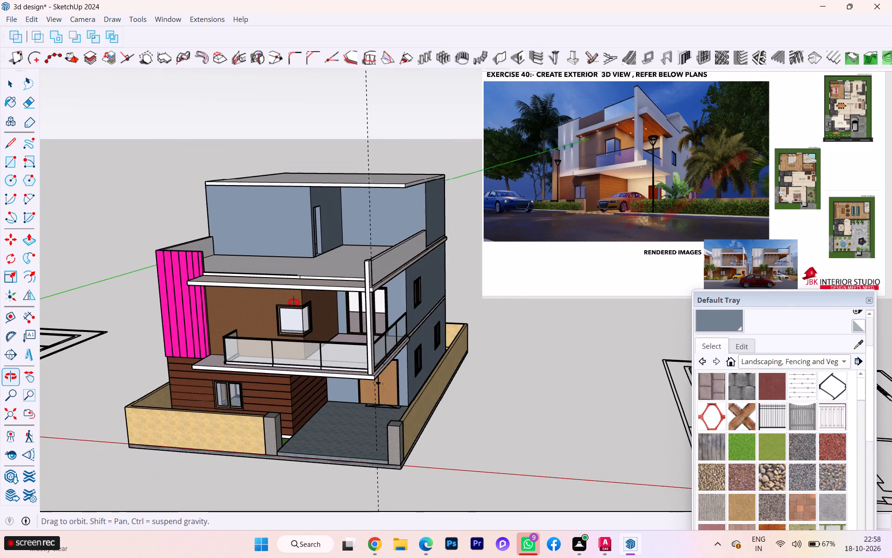
middle_drag(294, 302, 301, 345)
scroll(350, 279, up, 7)
scroll(324, 247, up, 3)
middle_drag(312, 229, 200, 222)
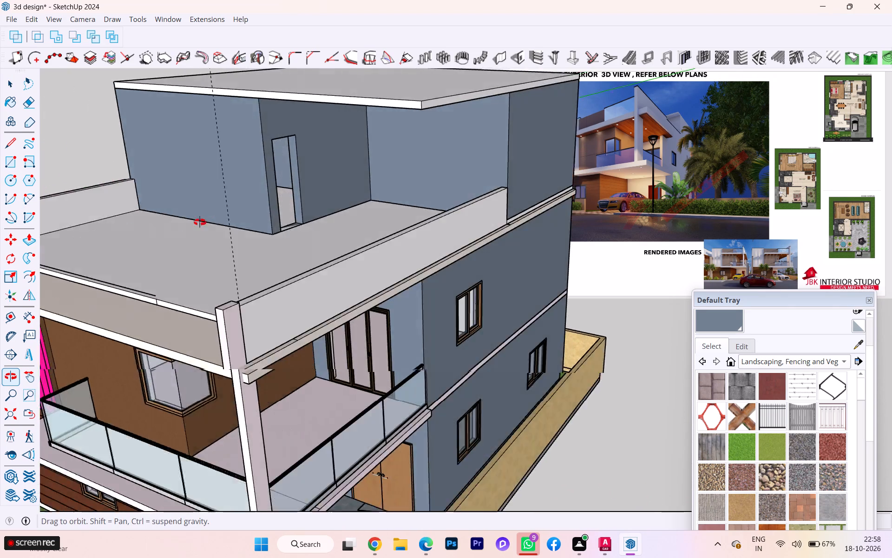
middle_drag(200, 222, 205, 204)
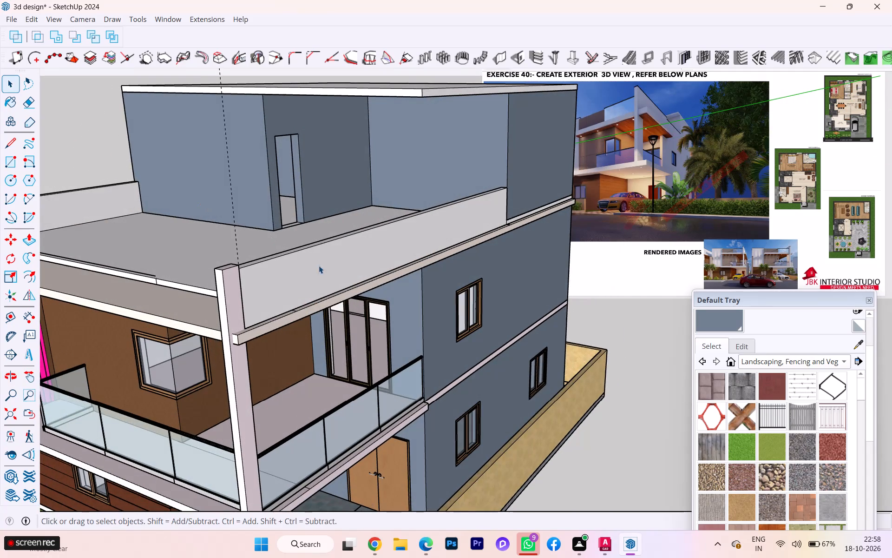
scroll(315, 274, down, 3)
scroll(315, 274, up, 1)
scroll(315, 274, down, 1)
scroll(308, 268, up, 1)
scroll(308, 268, down, 1)
scroll(306, 269, up, 2)
scroll(306, 269, down, 14)
scroll(305, 268, up, 1)
scroll(305, 268, down, 3)
scroll(305, 268, up, 1)
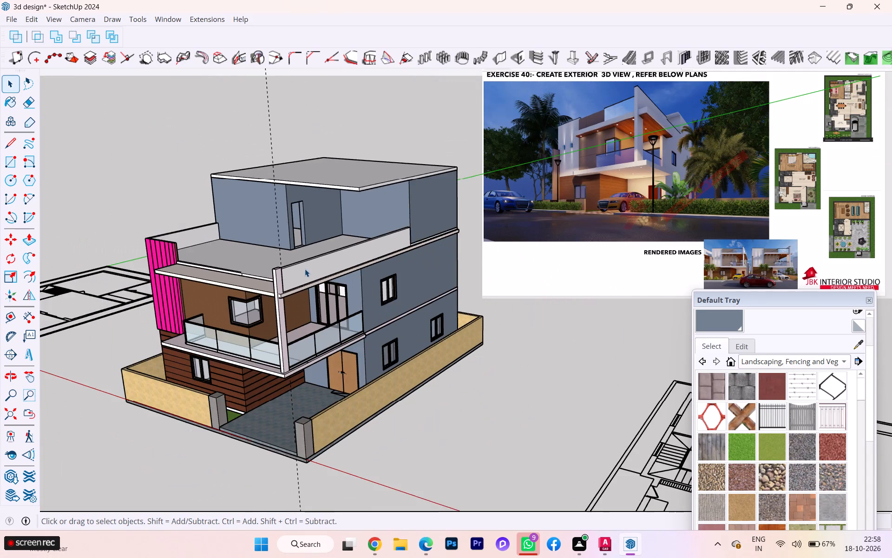
scroll(305, 269, down, 3)
scroll(305, 269, up, 1)
scroll(302, 272, down, 3)
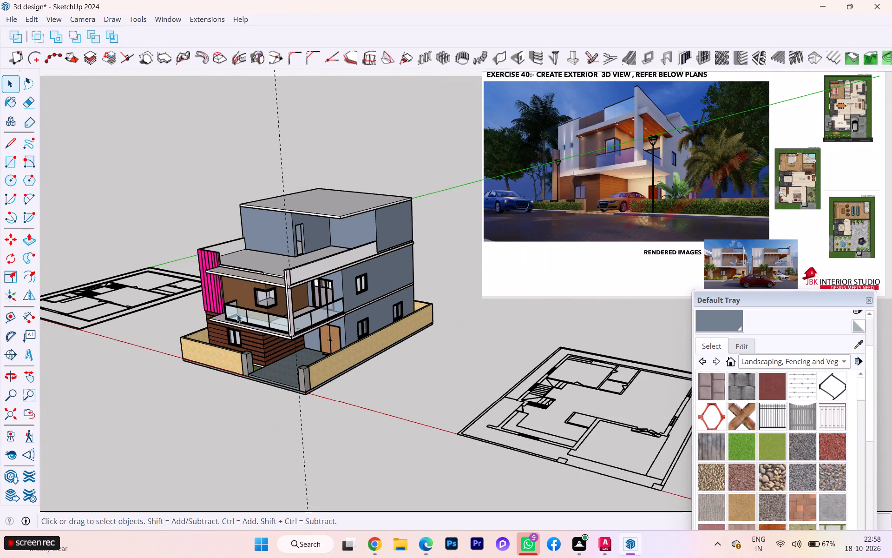
Copy the first-floor balcony's front glass railing straight up to the terrace's front edge.
scroll(230, 313, down, 1)
middle_drag(243, 312, 379, 349)
click(305, 370)
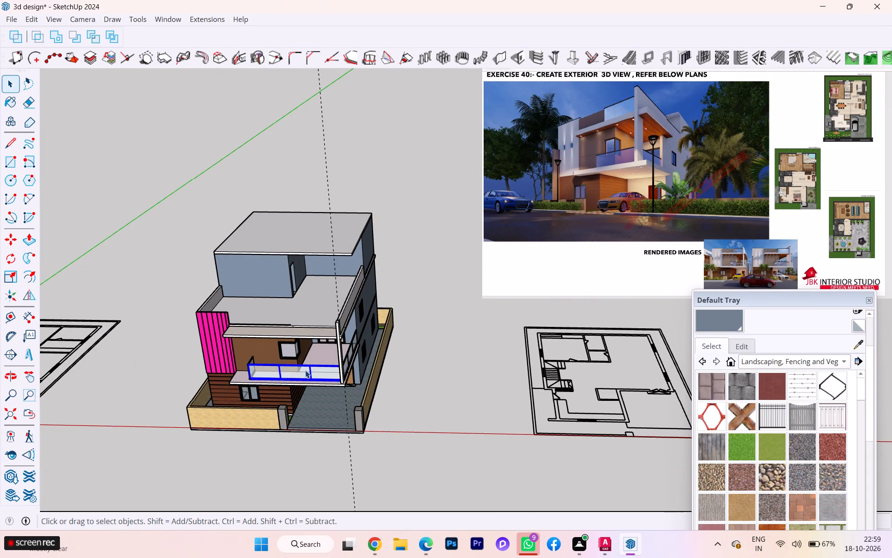
key(m)
click(301, 361)
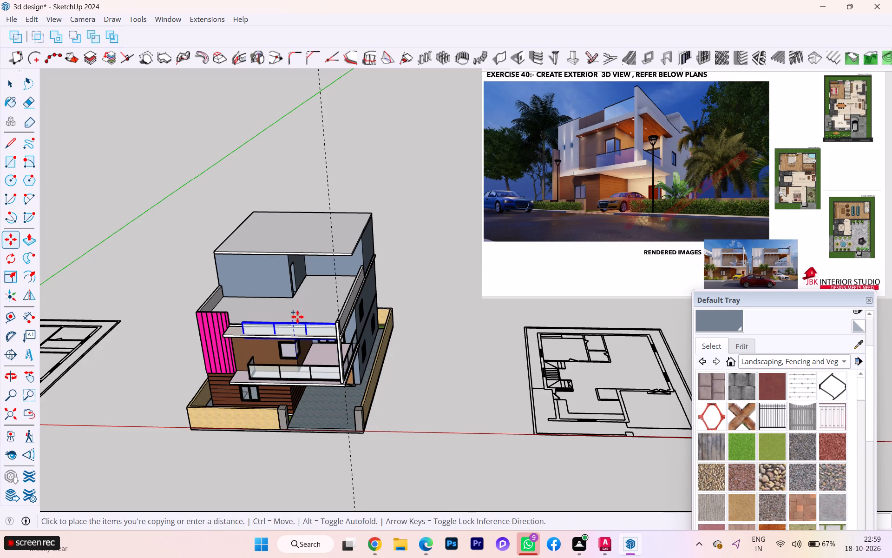
key(Up)
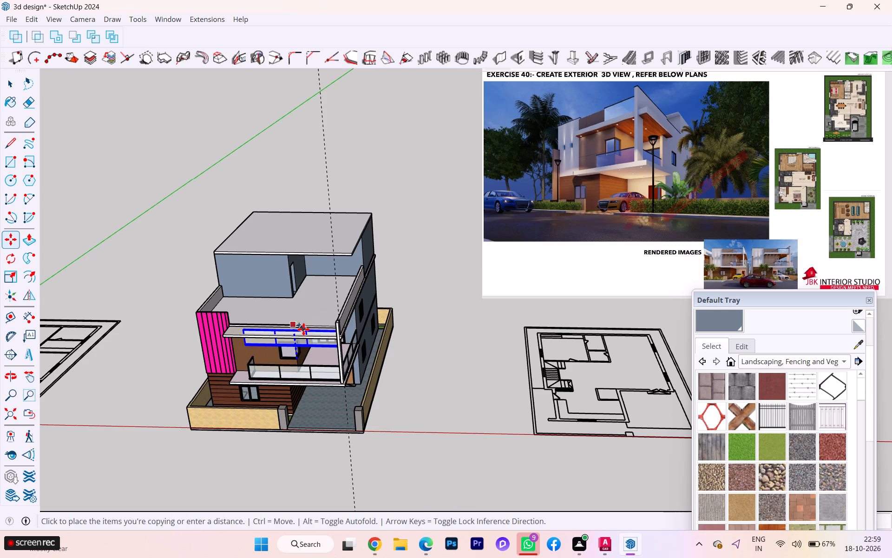
click(296, 290)
Raise the copied glass railing vertically above the terrace's front slab.
scroll(305, 373, up, 2)
scroll(305, 373, down, 1)
scroll(305, 376, up, 5)
scroll(283, 330, down, 1)
scroll(283, 331, up, 1)
scroll(283, 331, down, 1)
scroll(283, 331, up, 6)
scroll(282, 331, down, 3)
scroll(282, 331, up, 7)
scroll(284, 330, down, 1)
scroll(284, 330, up, 1)
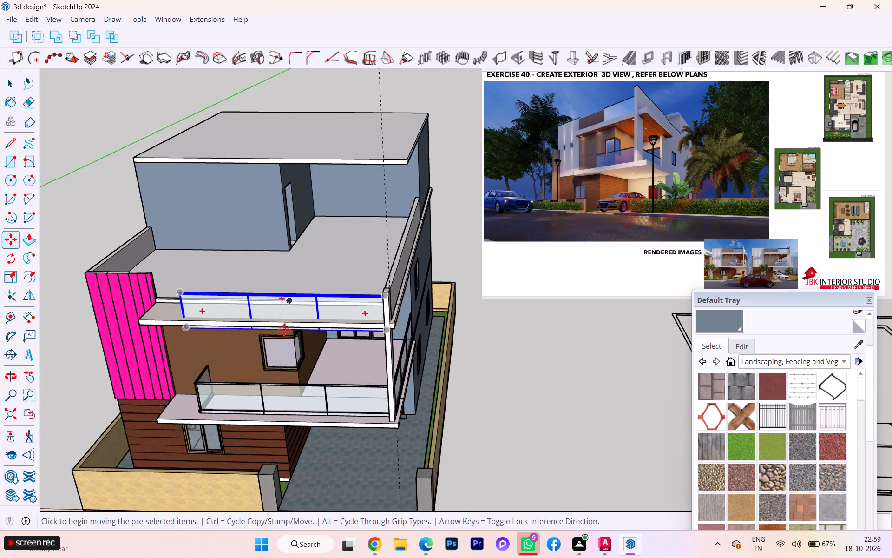
scroll(284, 330, up, 2)
scroll(289, 335, down, 3)
scroll(289, 335, up, 2)
scroll(289, 335, down, 1)
scroll(289, 335, up, 5)
scroll(421, 283, up, 3)
scroll(419, 283, down, 1)
scroll(417, 282, up, 3)
scroll(408, 276, down, 1)
scroll(408, 276, up, 1)
scroll(408, 276, down, 3)
scroll(408, 276, up, 1)
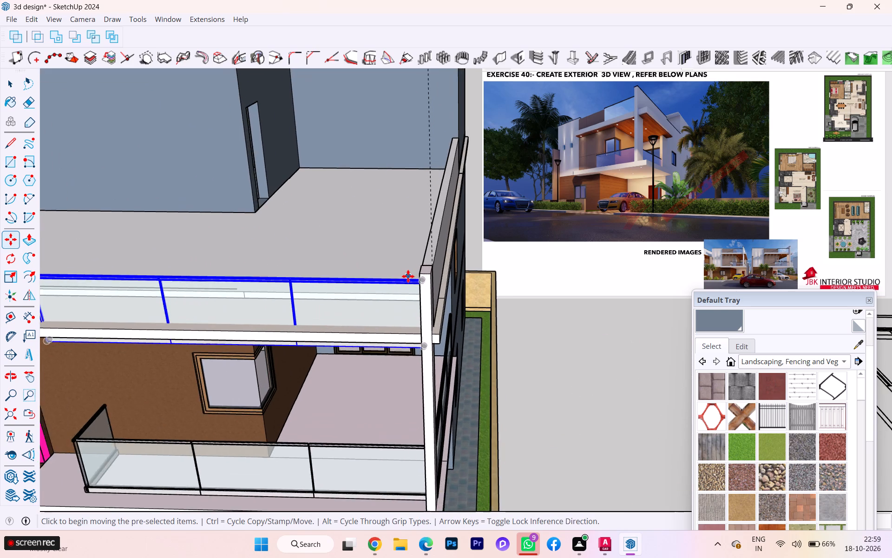
scroll(408, 276, up, 1)
click(403, 279)
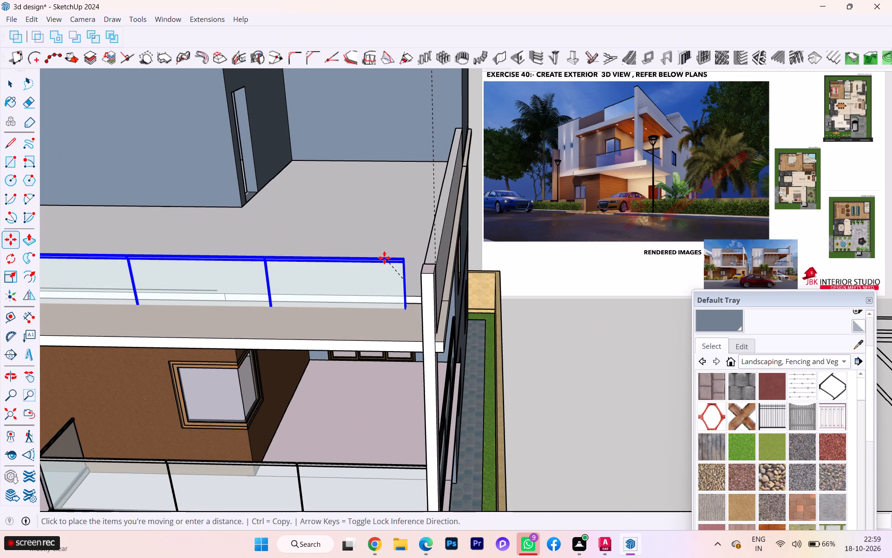
key(Up)
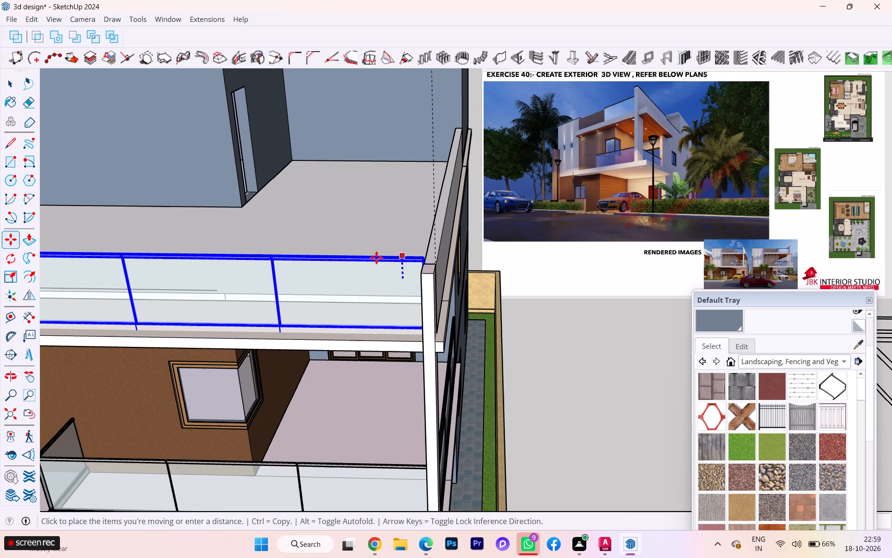
click(376, 258)
Reposition the copied railing by its lower end corner to rest on the front slab's top surface.
scroll(350, 293, up, 2)
scroll(350, 293, down, 1)
middle_drag(351, 292, 515, 262)
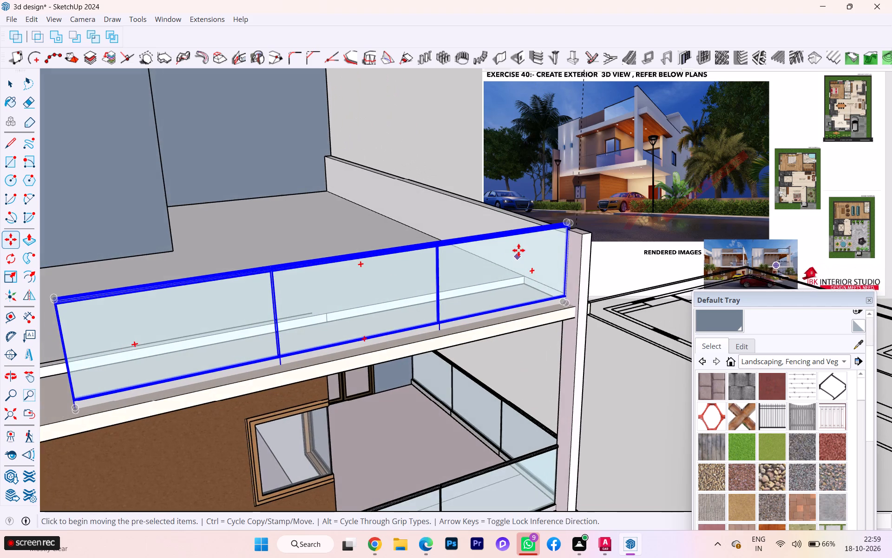
scroll(184, 361, up, 8)
scroll(262, 304, down, 6)
scroll(280, 308, up, 2)
scroll(176, 384, up, 8)
scroll(146, 361, down, 8)
scroll(90, 386, up, 2)
scroll(90, 386, down, 1)
scroll(90, 386, up, 3)
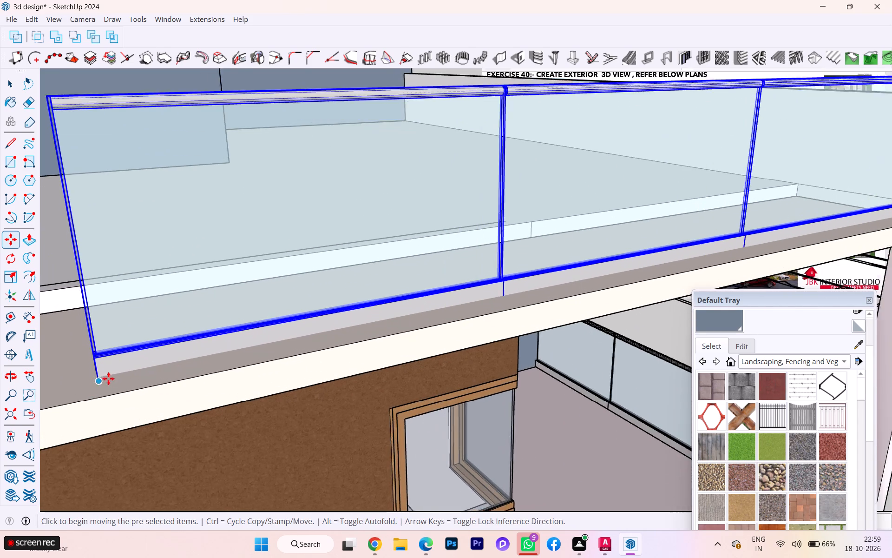
scroll(108, 379, up, 2)
scroll(111, 379, down, 1)
scroll(111, 379, up, 3)
click(97, 381)
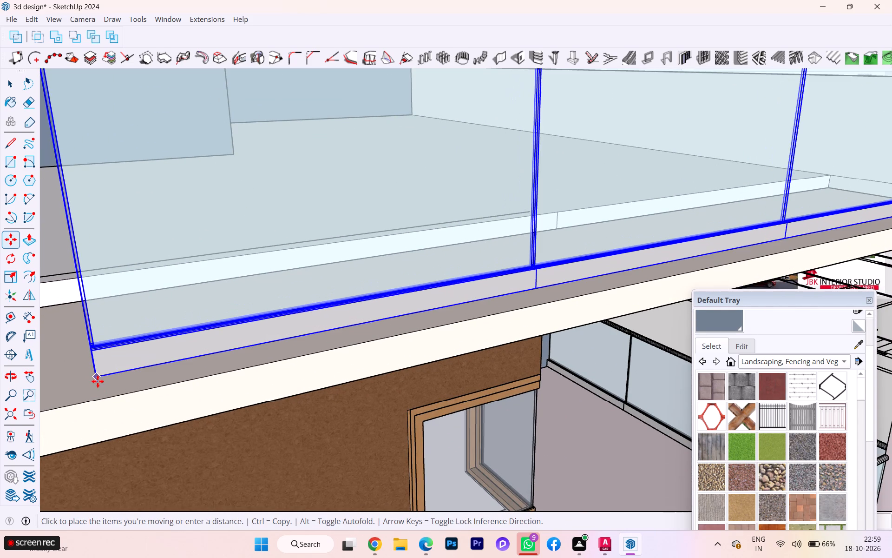
click(98, 381)
scroll(169, 348, down, 3)
scroll(151, 343, up, 1)
scroll(152, 342, down, 6)
scroll(178, 338, up, 1)
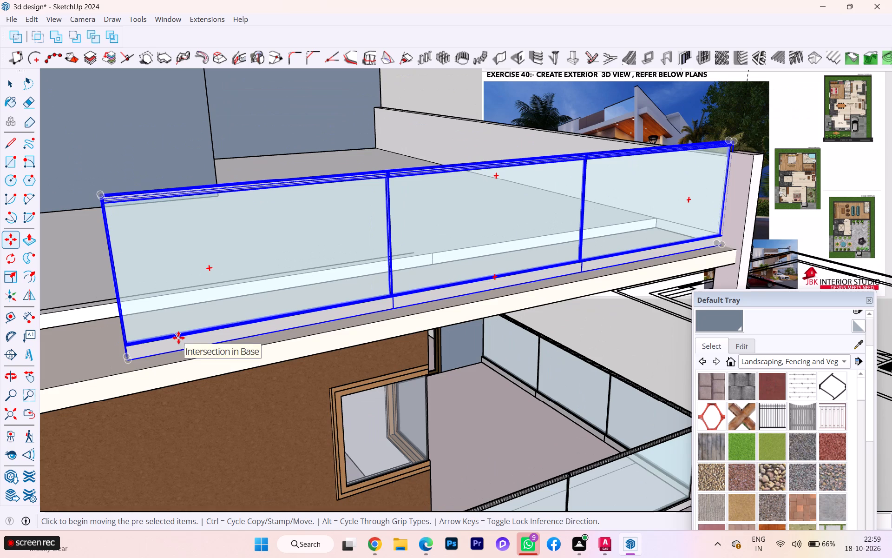
key(space)
Delete the stray edge on the terrace floor beside the front ledge, inside the top-floor walls group.
scroll(268, 334, down, 4)
middle_drag(266, 336, 545, 357)
scroll(266, 336, down, 1)
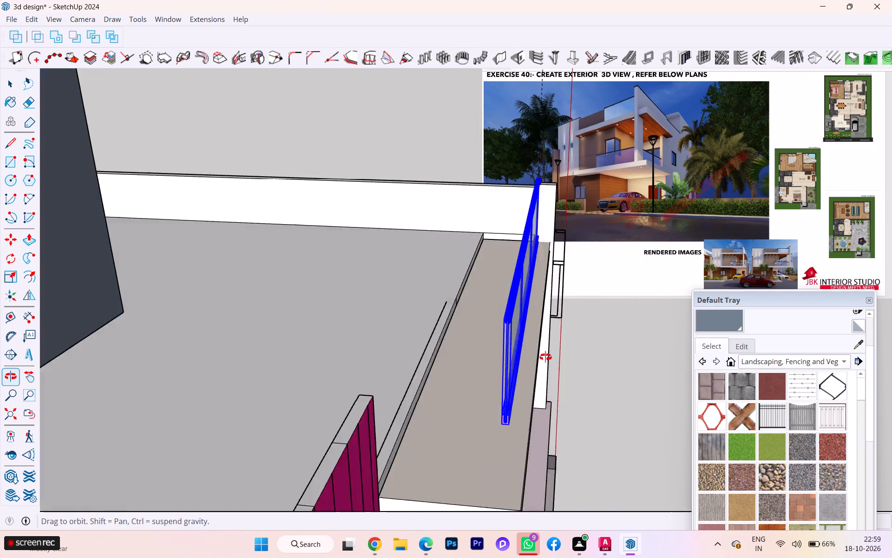
middle_drag(545, 357, 566, 359)
scroll(549, 340, up, 6)
scroll(482, 338, down, 1)
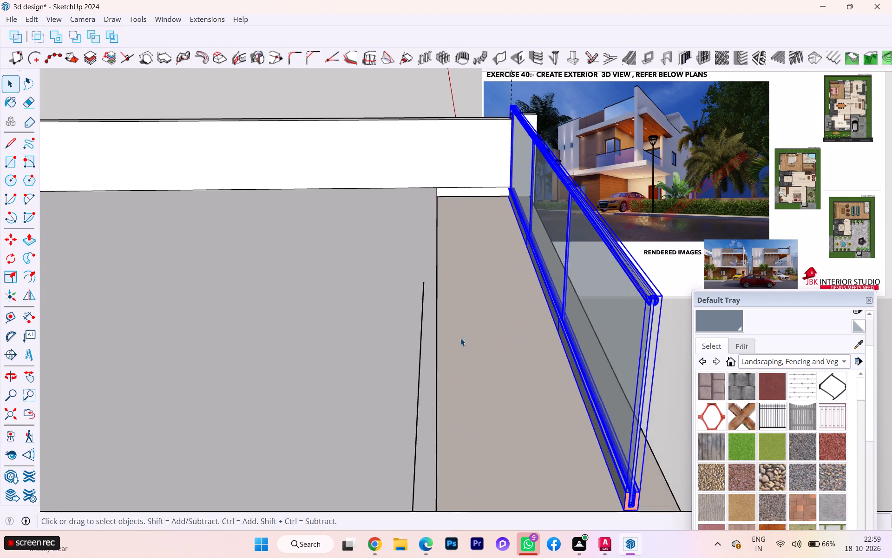
scroll(460, 338, down, 5)
middle_drag(439, 351, 527, 358)
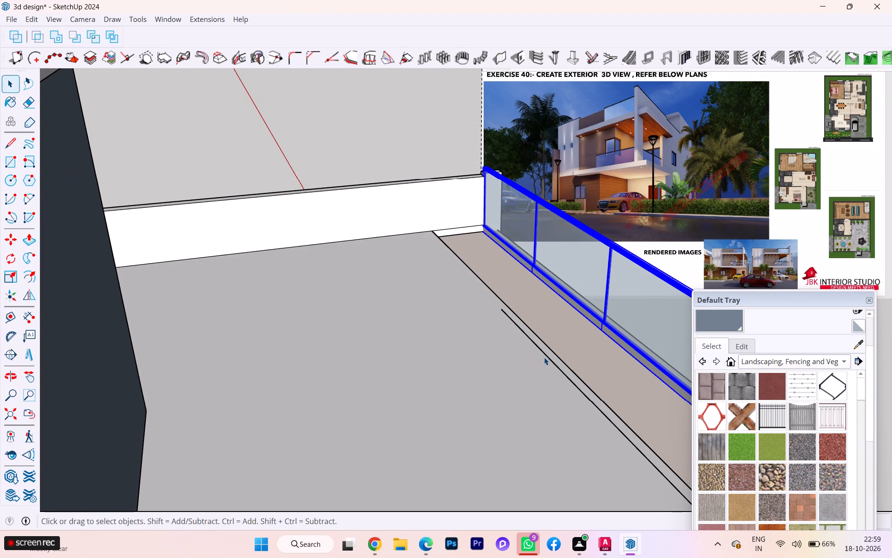
click(544, 355)
click(544, 355)
click(544, 355)
click(544, 355)
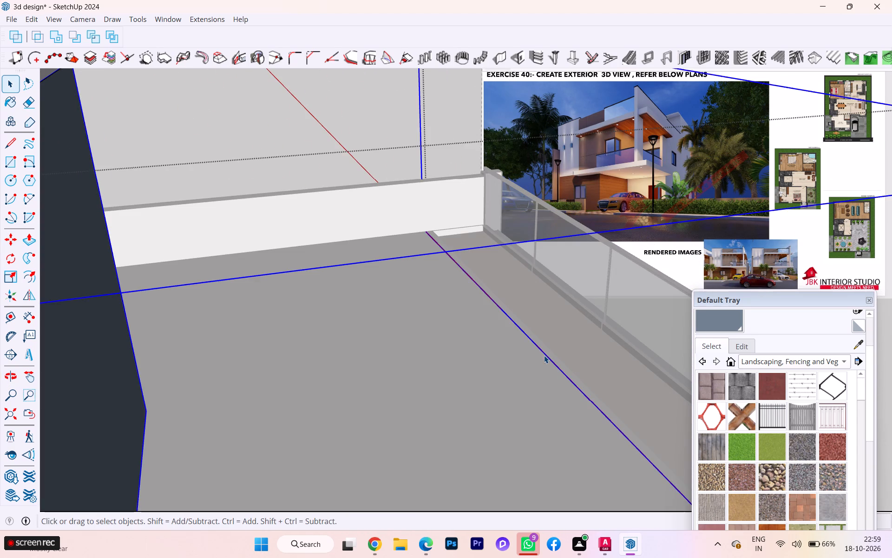
double_click(545, 356)
click(546, 357)
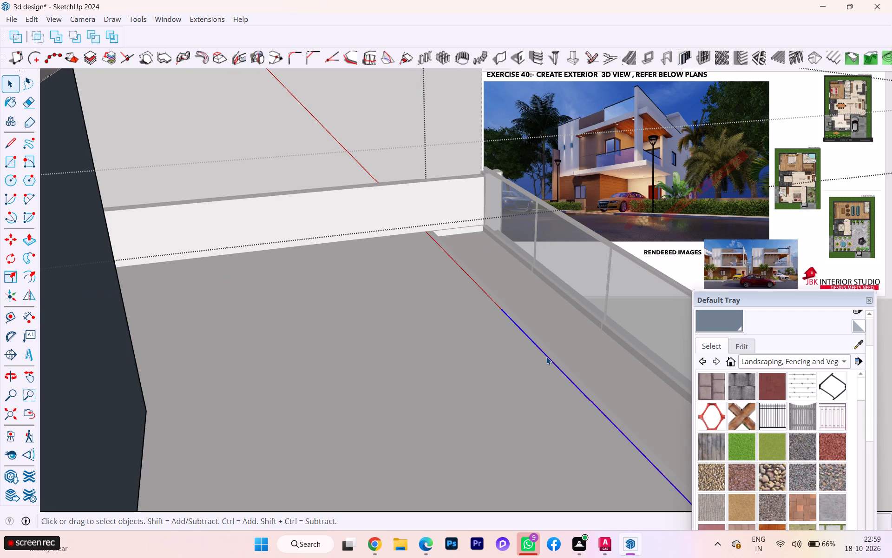
key(Delete)
scroll(546, 358, down, 2)
scroll(546, 358, up, 3)
scroll(546, 358, down, 2)
middle_drag(247, 374, 184, 372)
middle_drag(445, 345, 151, 355)
scroll(445, 345, down, 1)
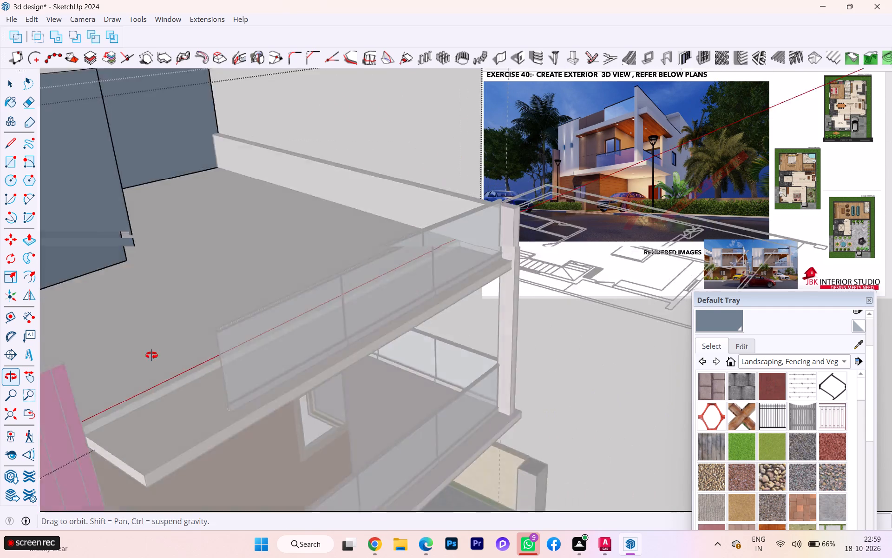
middle_drag(151, 355, 118, 350)
key(space)
click(572, 346)
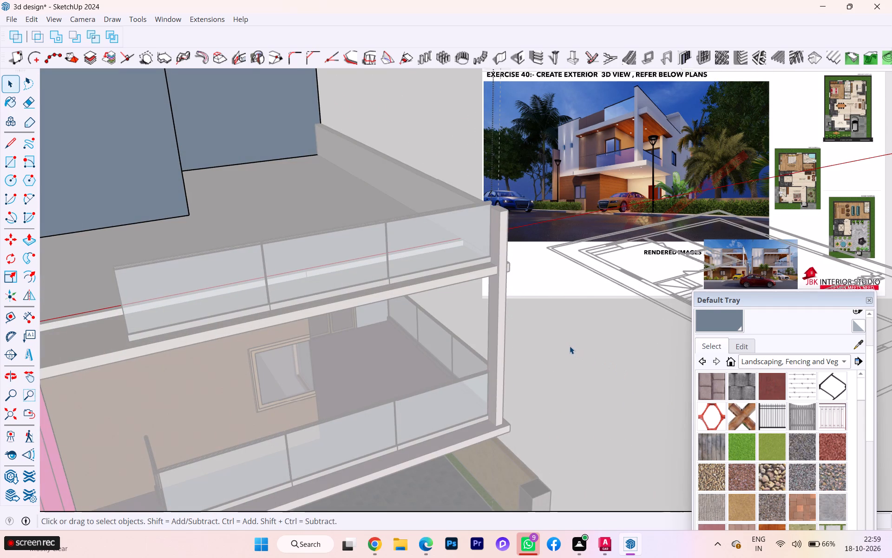
scroll(532, 346, down, 1)
middle_drag(530, 347, 762, 372)
scroll(523, 377, up, 4)
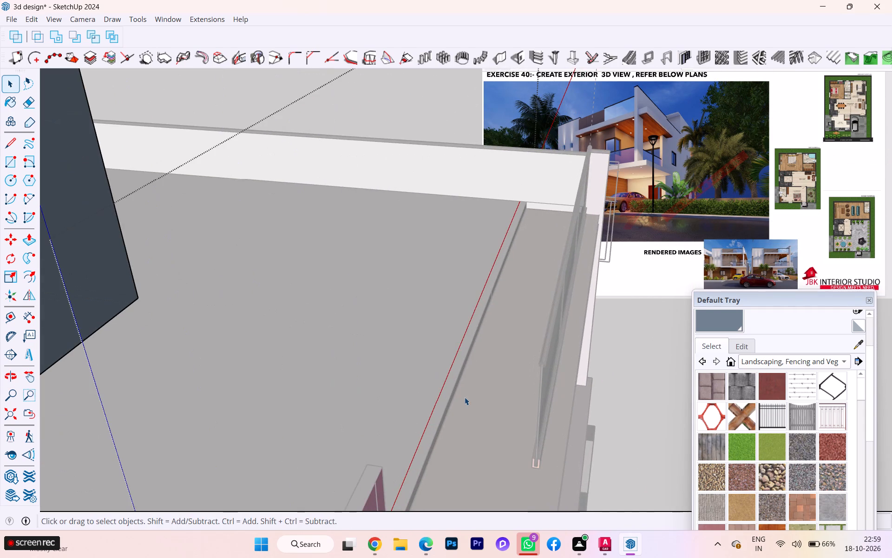
click(465, 397)
Push the raised terrace floor face down to the level of the front slab.
middle_drag(462, 388, 426, 388)
click(346, 363)
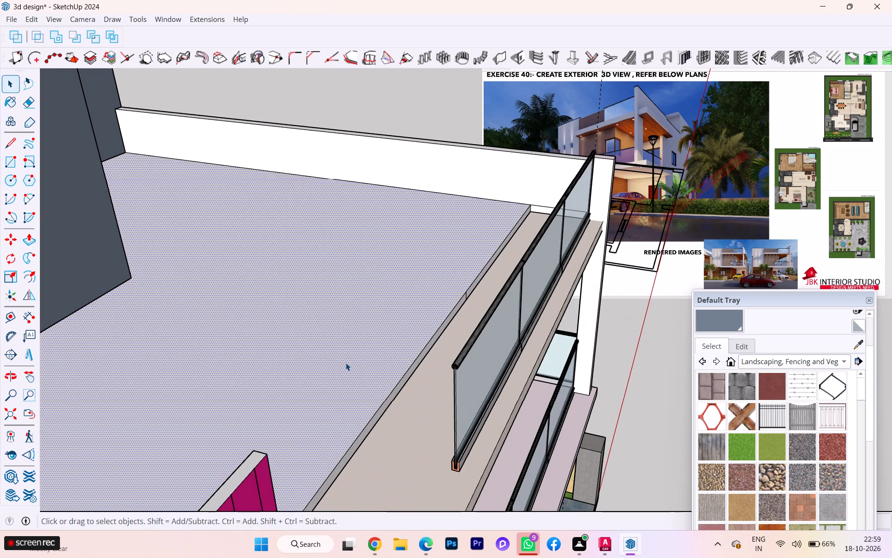
key(p)
click(346, 359)
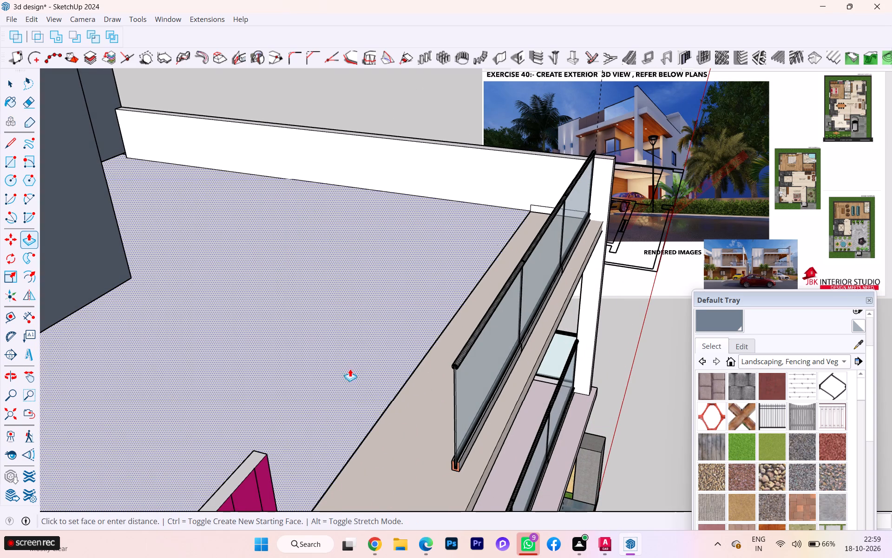
click(383, 405)
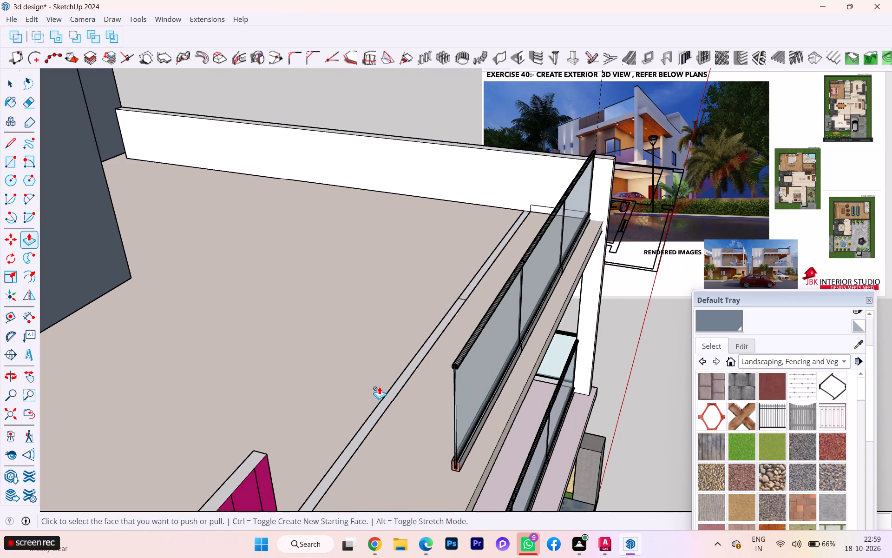
key(ctrl+alt+space)
Examine the terrace floor, the glass railing and the base of the top-floor walls from the front and rear.
scroll(428, 335, down, 7)
middle_drag(428, 335, 134, 350)
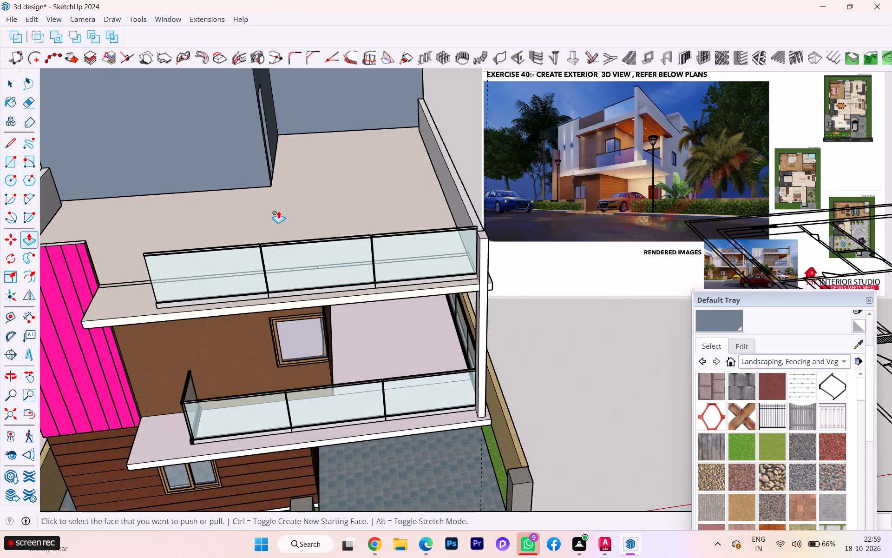
middle_drag(274, 176, 256, 123)
scroll(273, 173, up, 10)
scroll(275, 177, down, 3)
scroll(275, 177, up, 1)
scroll(275, 178, down, 3)
scroll(275, 178, up, 6)
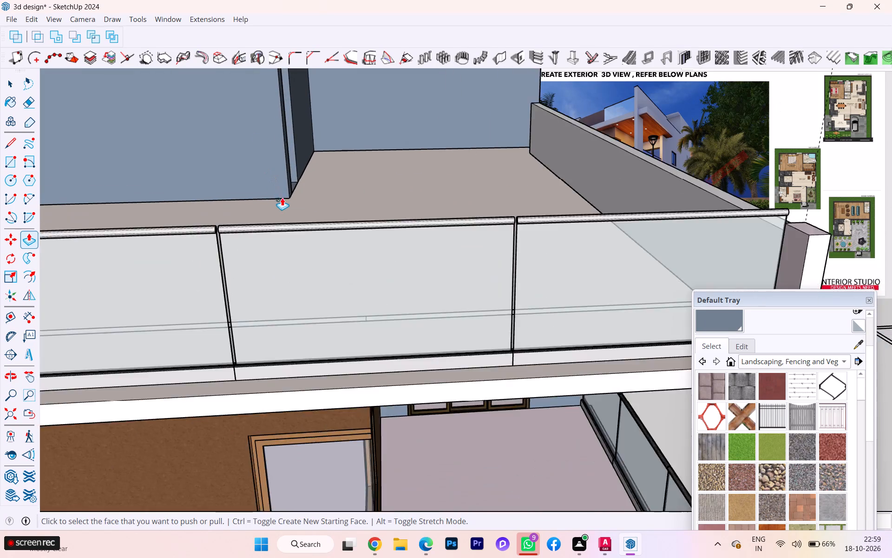
scroll(282, 198, up, 9)
scroll(287, 209, down, 1)
middle_drag(288, 166, 266, 129)
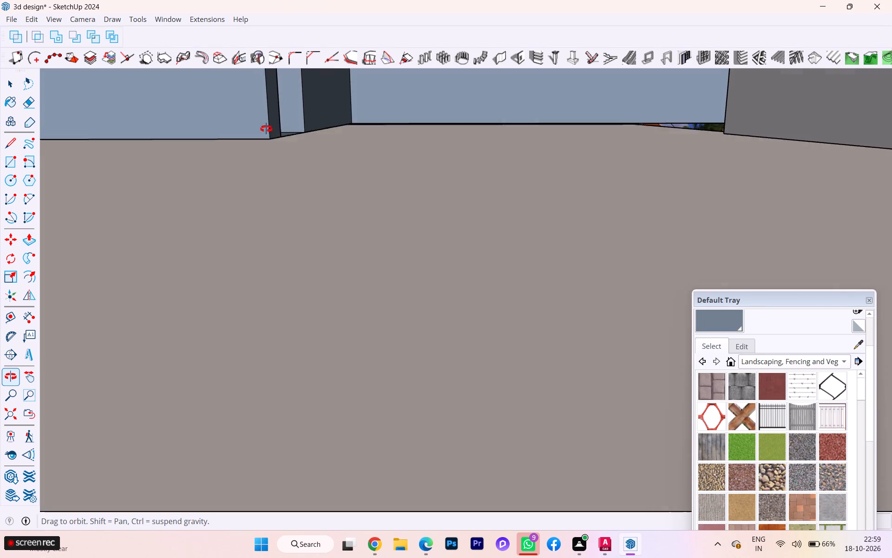
middle_drag(266, 129, 266, 128)
scroll(269, 126, down, 6)
scroll(333, 162, down, 6)
scroll(380, 177, up, 3)
scroll(381, 178, down, 2)
scroll(381, 179, up, 1)
scroll(395, 184, down, 1)
scroll(401, 186, up, 4)
scroll(403, 186, down, 3)
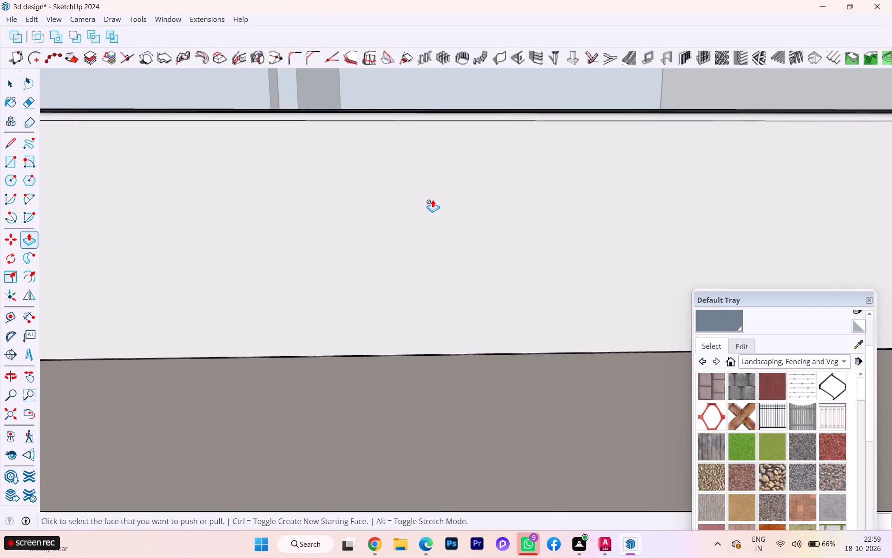
scroll(433, 199, down, 2)
scroll(433, 199, up, 1)
scroll(433, 200, down, 2)
scroll(433, 200, up, 1)
scroll(434, 203, down, 2)
scroll(438, 209, up, 3)
scroll(438, 209, down, 4)
scroll(460, 220, up, 2)
scroll(462, 221, down, 7)
scroll(518, 243, up, 2)
scroll(425, 241, down, 1)
scroll(425, 241, up, 4)
scroll(419, 265, down, 5)
scroll(420, 277, up, 1)
scroll(420, 277, down, 4)
scroll(422, 284, up, 2)
scroll(422, 284, down, 5)
scroll(422, 283, up, 1)
scroll(422, 283, down, 1)
scroll(422, 284, up, 1)
scroll(423, 285, down, 1)
scroll(423, 285, up, 1)
scroll(423, 286, down, 5)
scroll(435, 288, up, 1)
scroll(436, 287, down, 5)
scroll(446, 282, up, 1)
scroll(446, 282, down, 8)
scroll(448, 291, up, 1)
scroll(449, 293, down, 5)
scroll(449, 295, up, 1)
scroll(450, 295, down, 1)
scroll(450, 296, up, 1)
scroll(474, 304, down, 1)
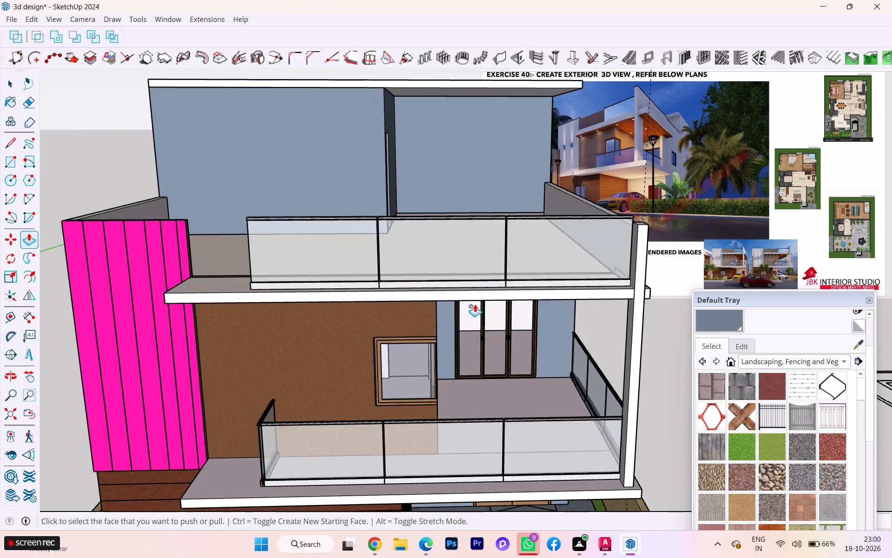
middle_drag(475, 303, 111, 331)
scroll(344, 299, down, 1)
scroll(344, 299, up, 2)
scroll(344, 299, down, 2)
middle_drag(540, 282, 101, 297)
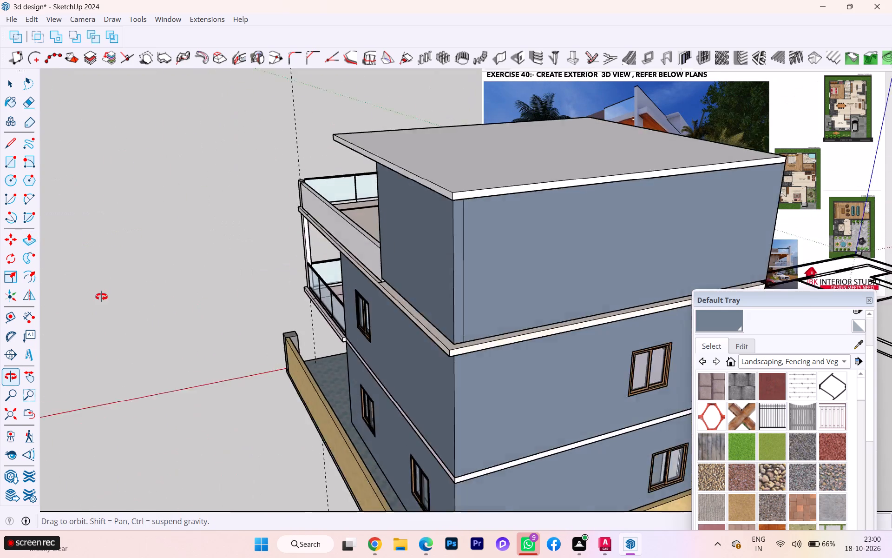
middle_drag(101, 297, 160, 262)
Move the top-floor walls group by its bottom rear corner down to the edge of the slab band below.
key(space)
scroll(407, 273, up, 9)
scroll(439, 260, down, 2)
scroll(440, 260, up, 3)
scroll(352, 248, down, 3)
scroll(351, 248, up, 2)
scroll(349, 247, down, 1)
scroll(349, 247, up, 6)
scroll(339, 246, down, 1)
scroll(340, 246, up, 6)
scroll(385, 249, down, 5)
scroll(369, 242, up, 1)
scroll(367, 241, down, 1)
scroll(283, 202, down, 3)
scroll(272, 204, up, 1)
scroll(253, 202, down, 3)
scroll(251, 202, up, 2)
scroll(251, 202, down, 2)
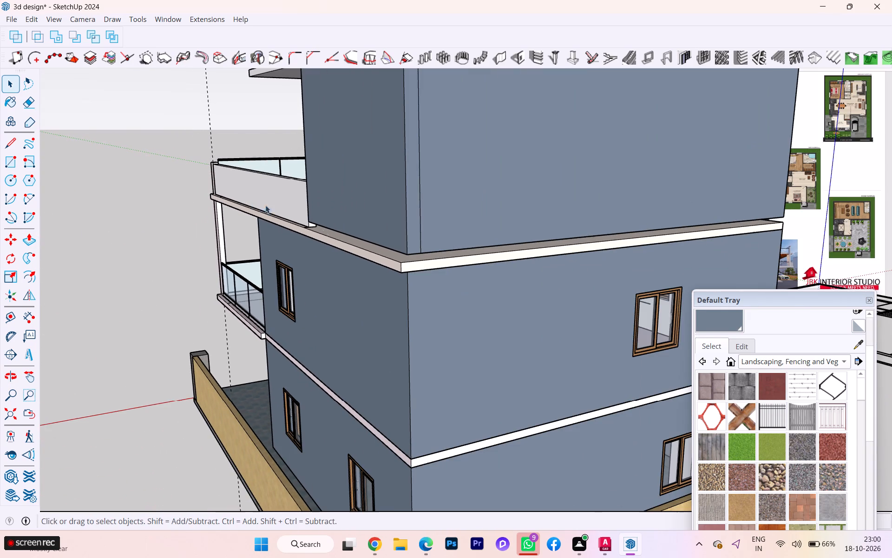
click(406, 235)
key(m)
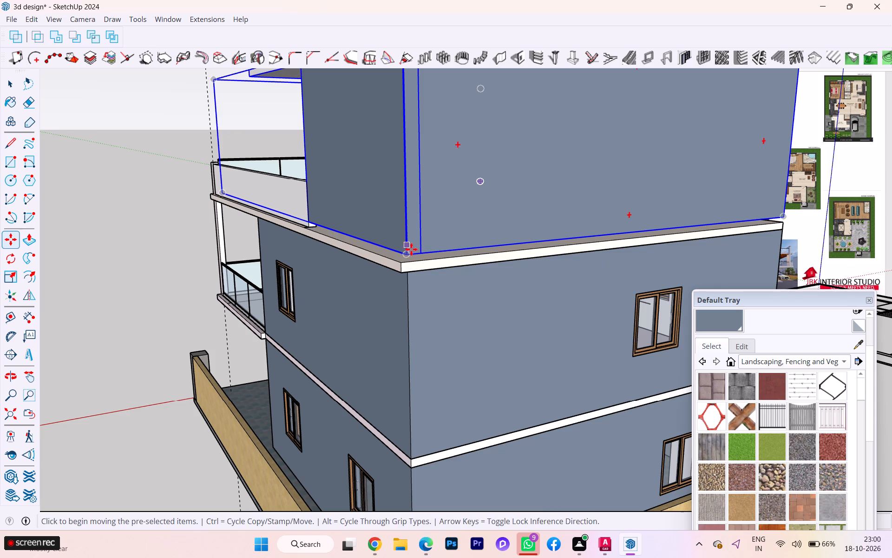
click(409, 252)
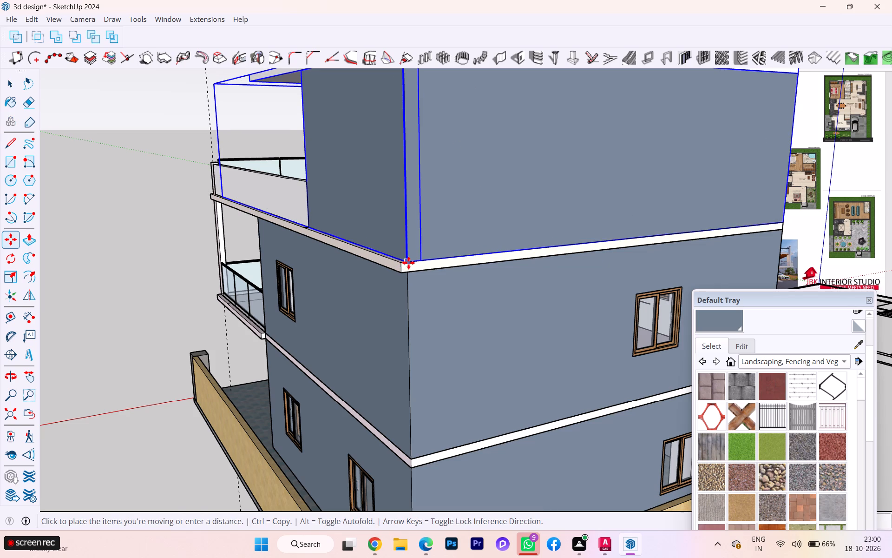
click(408, 263)
Check how the moved top floor meets the terrace and slab band from the front and the sides.
scroll(359, 269, down, 1)
middle_drag(356, 271, 609, 302)
middle_drag(275, 289, 699, 331)
scroll(512, 311, down, 1)
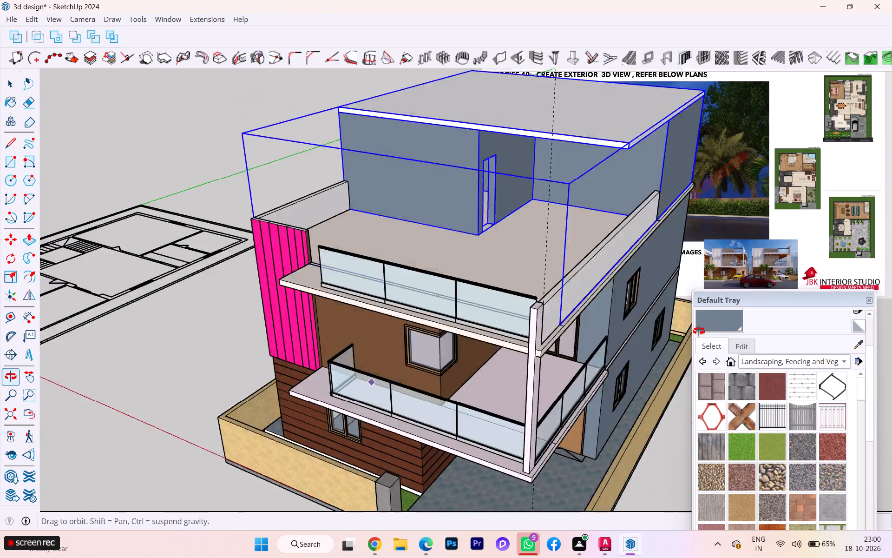
middle_drag(699, 331, 727, 332)
middle_drag(415, 307, 701, 292)
scroll(376, 279, up, 1)
scroll(375, 278, down, 2)
scroll(375, 278, up, 6)
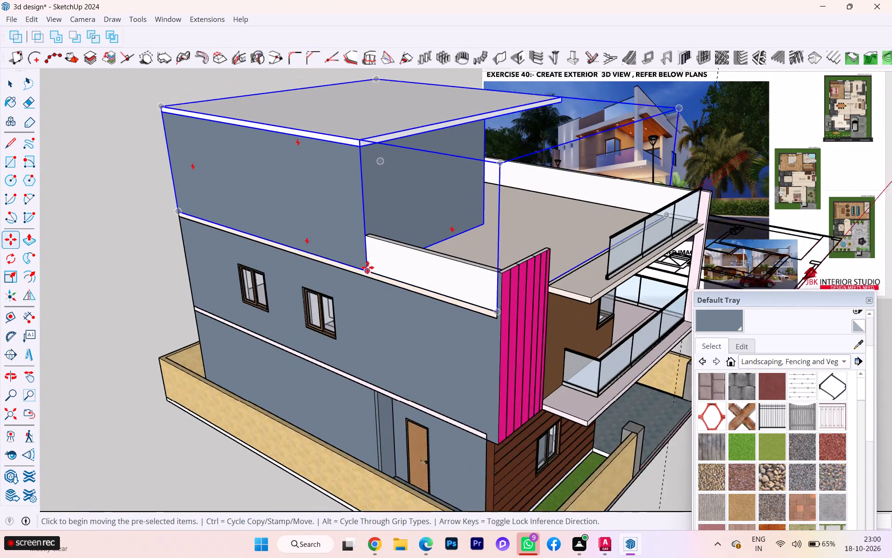
drag(344, 262, 336, 271)
key(space)
key(space)
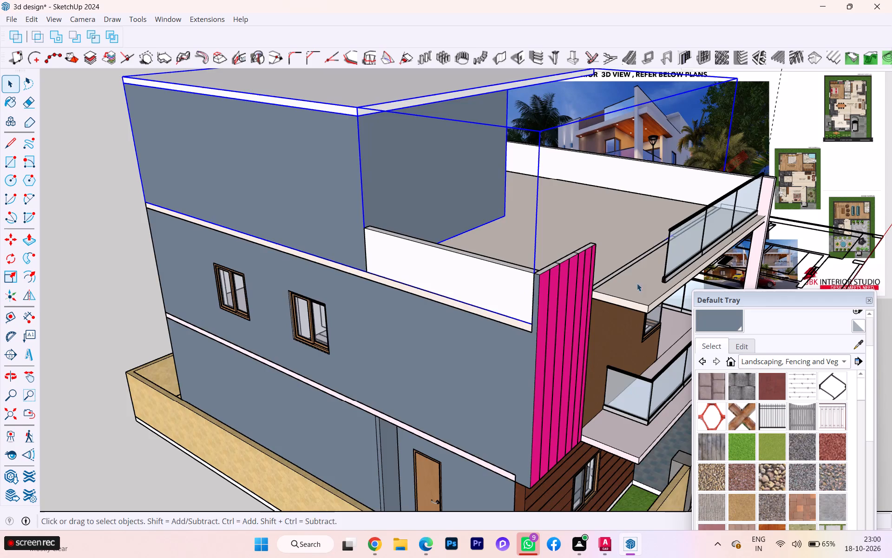
Delete the loose leftover edges on the terrace floor between the pink panel and the glass railing.
middle_drag(647, 281, 362, 362)
scroll(363, 362, up, 10)
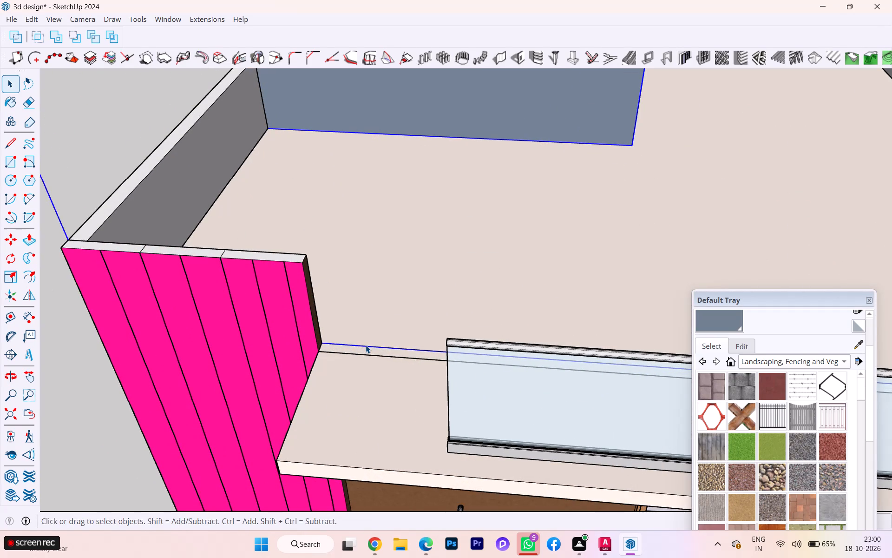
click(366, 345)
click(366, 346)
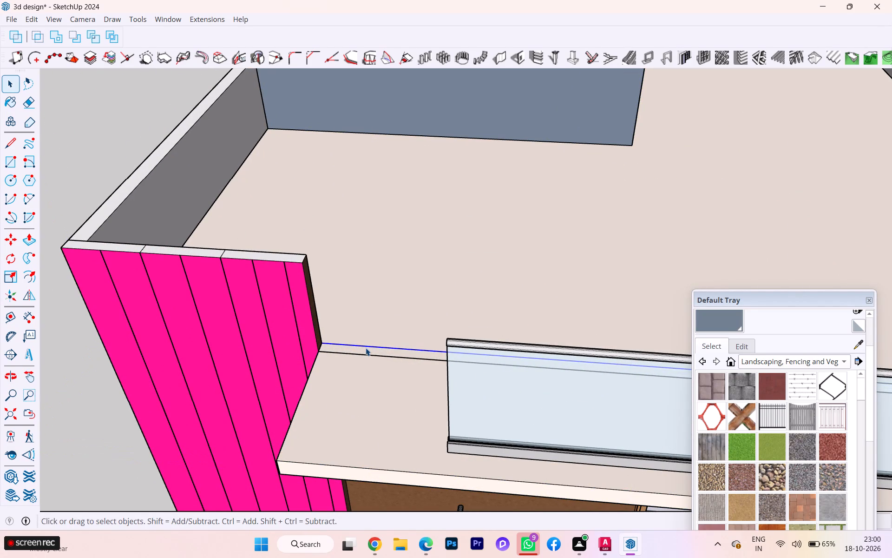
key(Delete)
click(365, 355)
key(Delete)
Delete the edge dividing the terrace floor from the front slab inside the slab group, and leave the group.
click(368, 347)
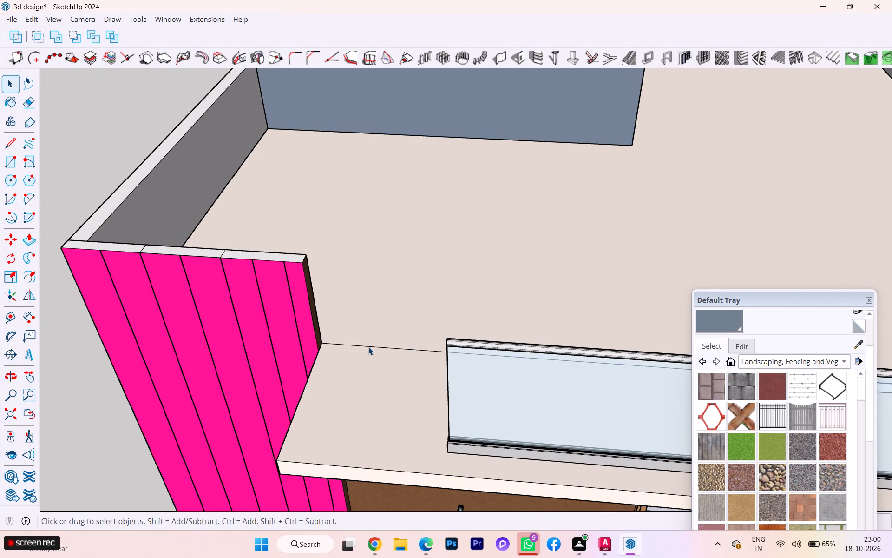
triple_click(368, 347)
click(368, 347)
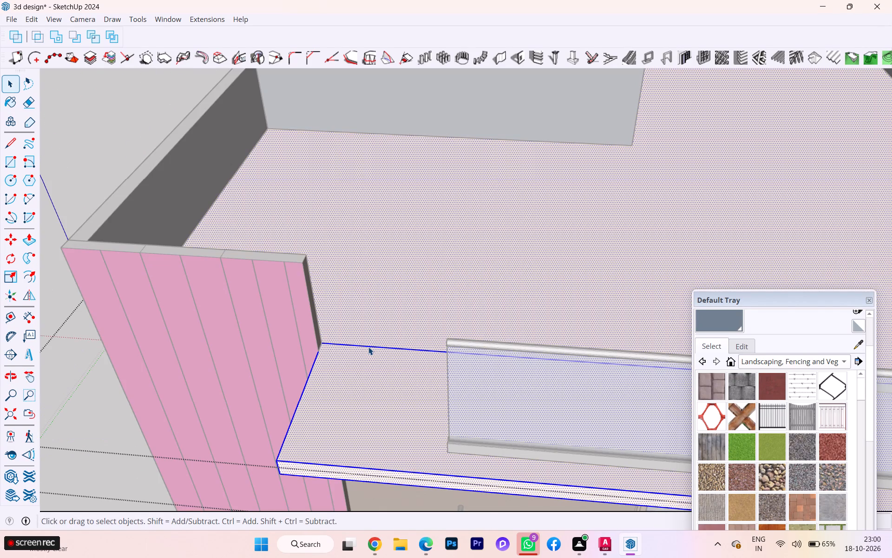
click(368, 347)
click(384, 349)
key(Delete)
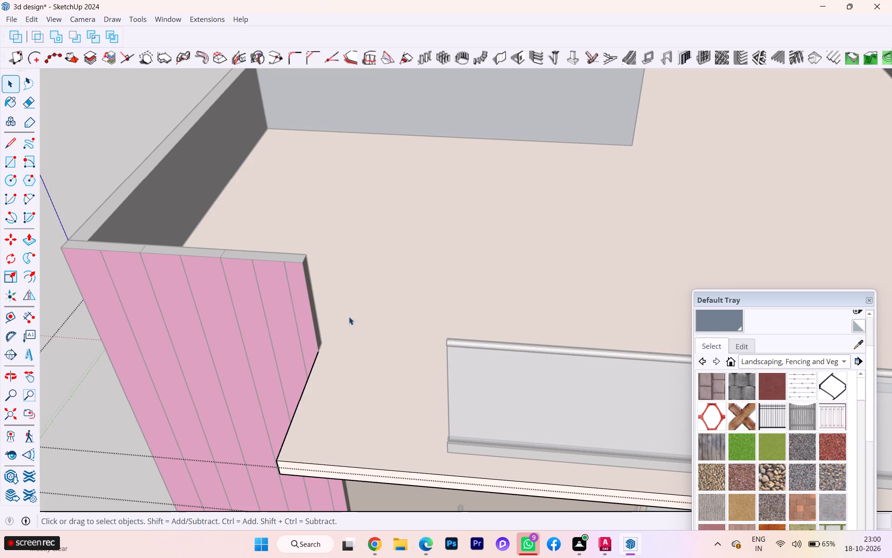
scroll(347, 314, down, 3)
click(77, 174)
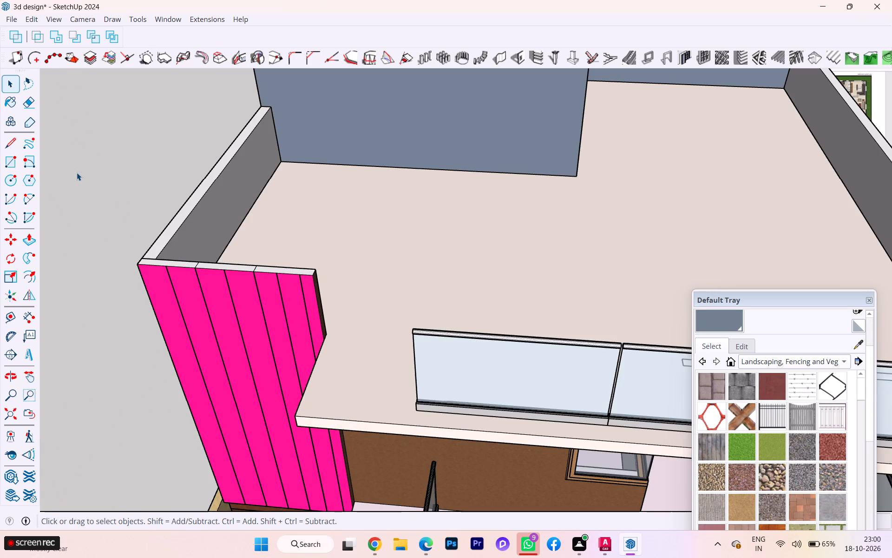
click(77, 173)
drag(175, 177, 78, 184)
click(74, 184)
Review the terrace front, its glass railing and the side parapets from several angles.
scroll(198, 269, down, 1)
middle_drag(198, 269, 146, 114)
scroll(185, 178, down, 2)
scroll(183, 183, up, 4)
scroll(182, 183, down, 2)
scroll(183, 232, up, 1)
scroll(183, 232, down, 4)
middle_drag(459, 261, 291, 273)
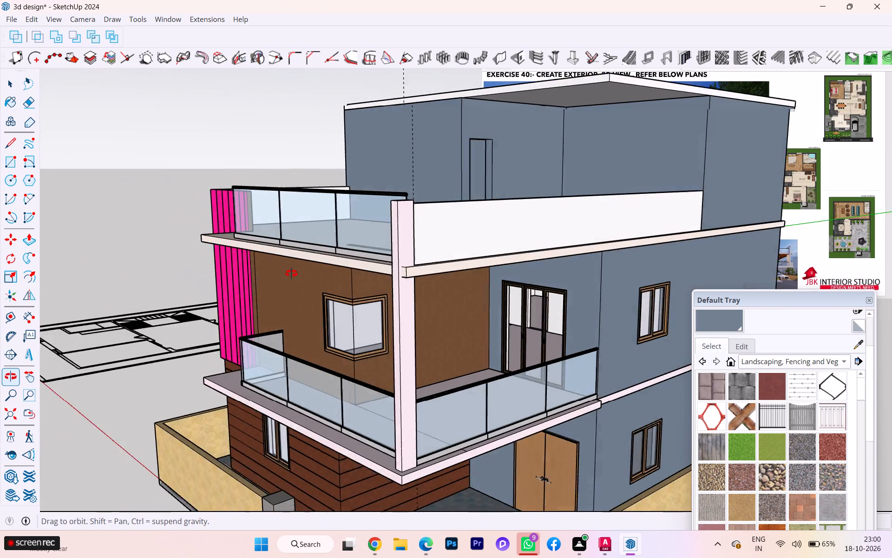
middle_drag(291, 273, 454, 284)
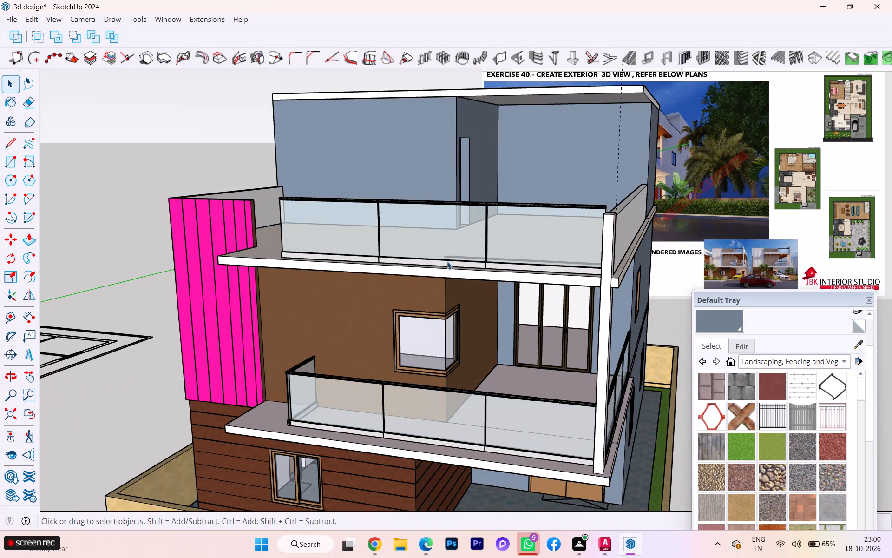
key(space)
scroll(224, 260, down, 7)
scroll(218, 261, up, 4)
scroll(219, 262, down, 1)
scroll(374, 250, up, 2)
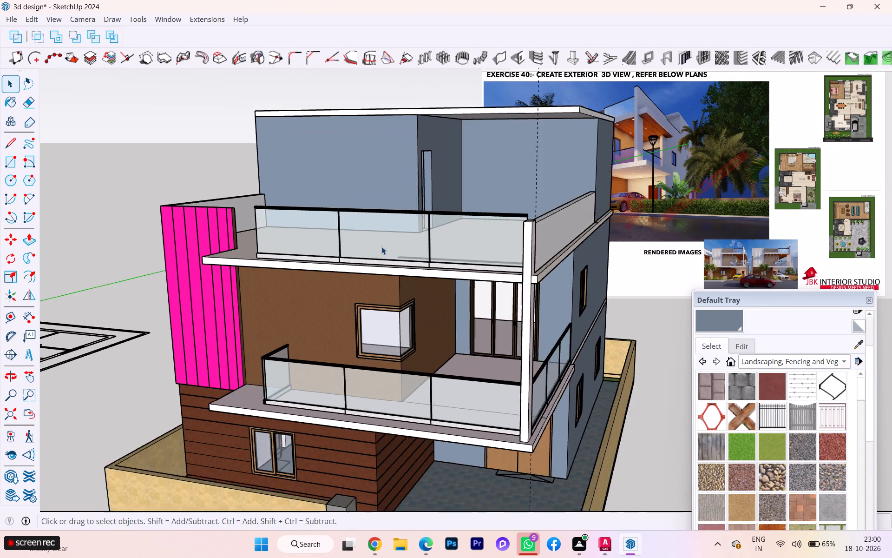
scroll(381, 246, up, 2)
scroll(387, 241, down, 2)
Reduce the height of the terrace's front glass railing by scaling it downward from its top rail.
middle_drag(387, 241, 412, 295)
scroll(420, 289, up, 1)
click(430, 264)
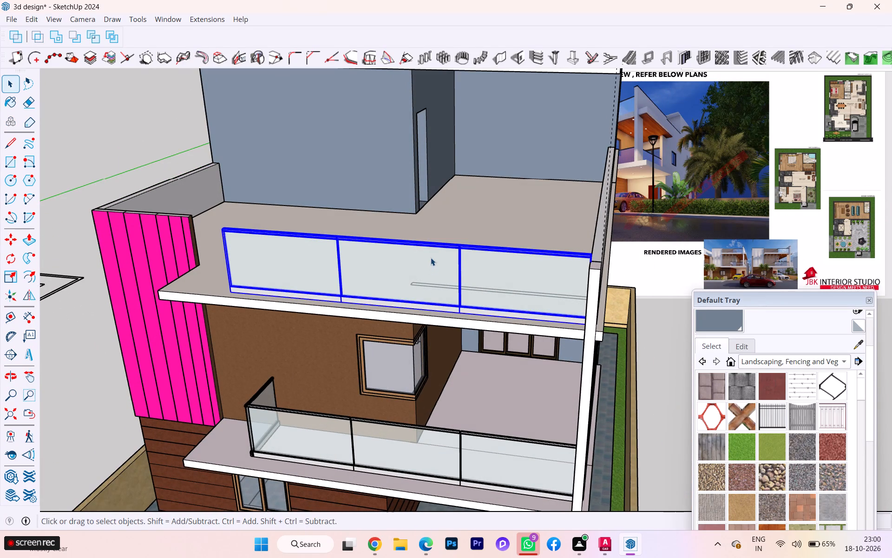
key(s)
scroll(459, 252, down, 1)
scroll(459, 252, up, 1)
scroll(459, 252, down, 2)
scroll(459, 252, up, 3)
scroll(401, 246, down, 4)
scroll(397, 246, up, 5)
scroll(386, 239, down, 2)
scroll(386, 239, up, 1)
scroll(387, 239, down, 7)
scroll(387, 239, up, 4)
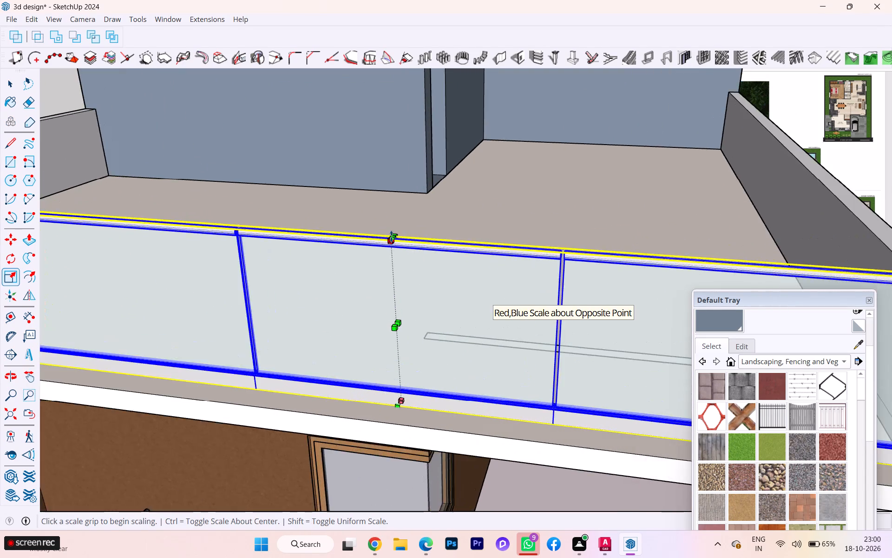
scroll(394, 238, up, 1)
scroll(395, 238, down, 1)
scroll(395, 238, up, 3)
scroll(396, 238, down, 1)
scroll(396, 238, up, 8)
click(387, 245)
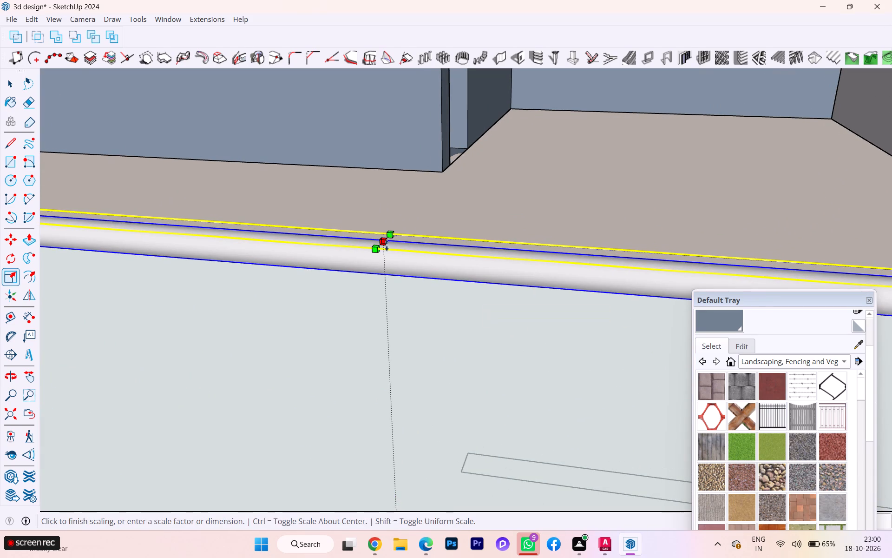
click(389, 288)
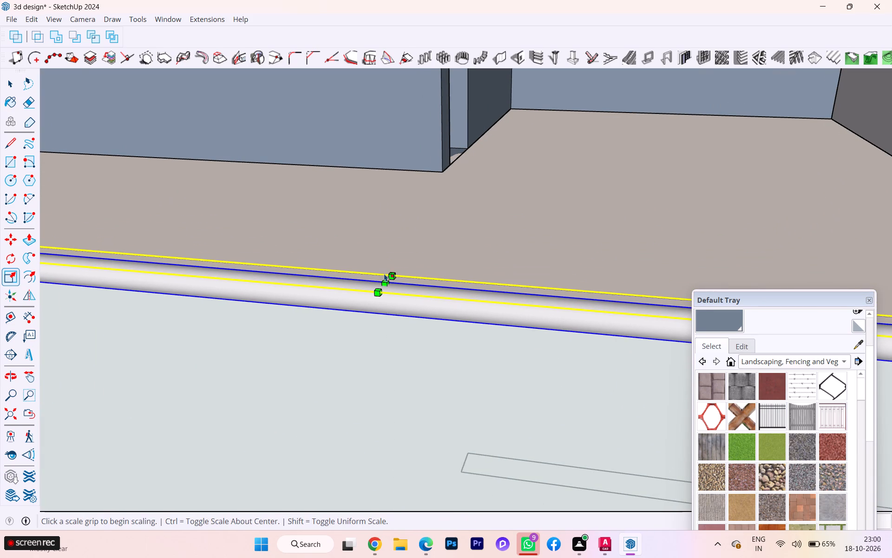
Lower the terrace's front glass railing a little more by scaling it down from its top rail, and deselect it.
scroll(353, 221, down, 15)
scroll(471, 279, up, 3)
scroll(505, 287, down, 1)
scroll(515, 289, up, 6)
scroll(544, 292, down, 2)
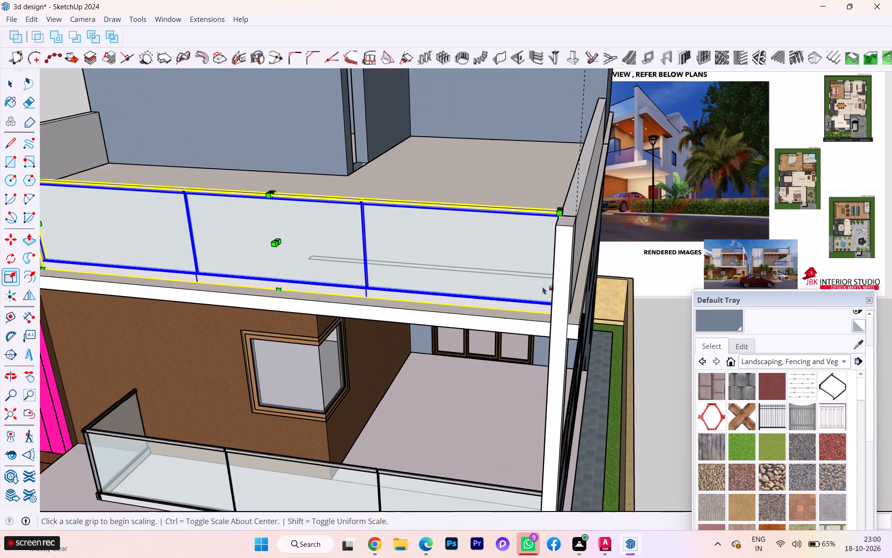
scroll(551, 264, up, 5)
scroll(83, 137, up, 2)
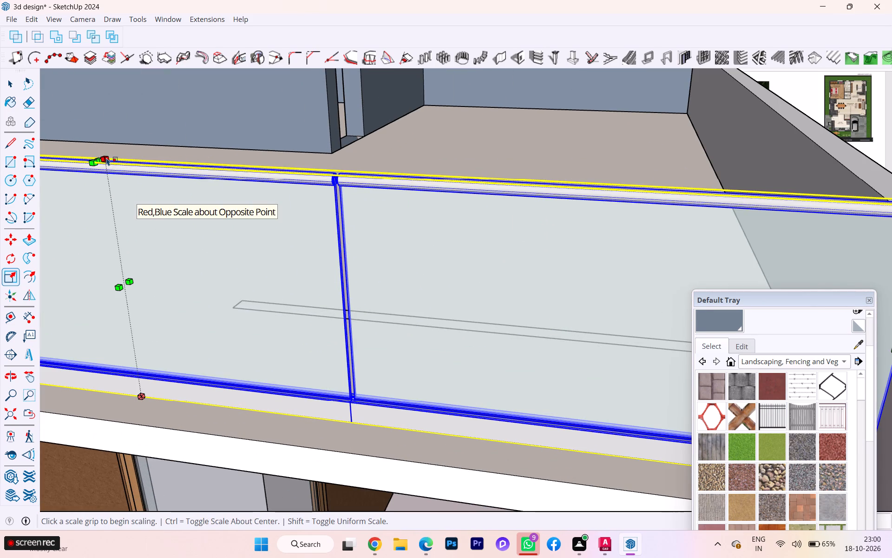
scroll(92, 149, down, 2)
scroll(90, 149, up, 2)
scroll(90, 149, down, 3)
scroll(90, 149, up, 3)
scroll(105, 155, down, 1)
click(101, 158)
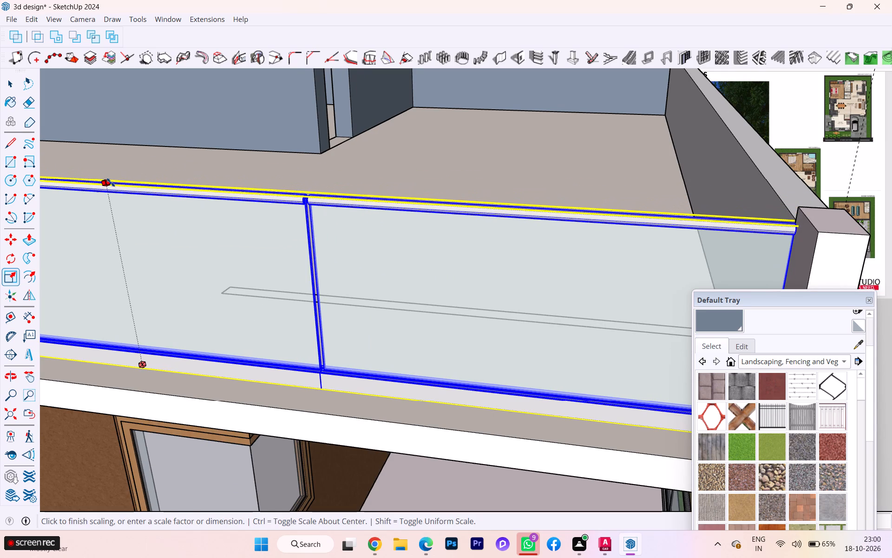
click(113, 190)
key(space)
scroll(144, 159, down, 4)
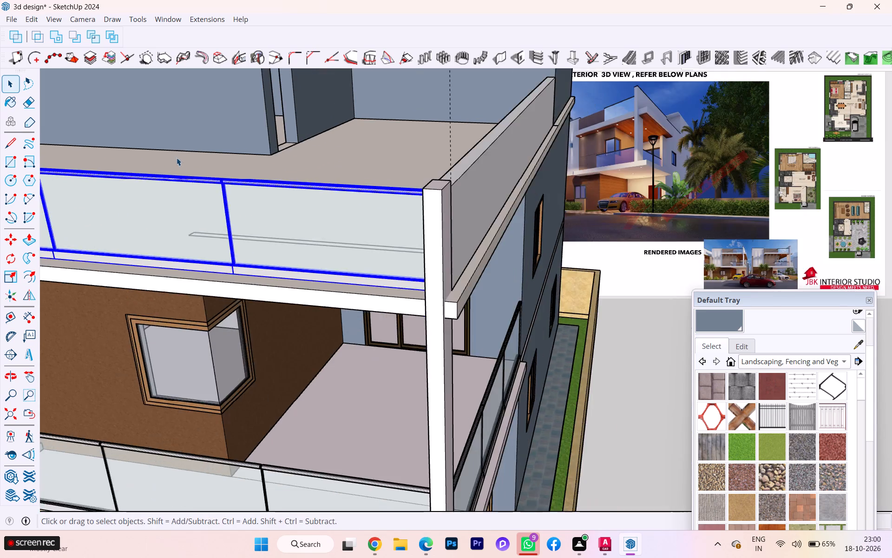
scroll(177, 158, down, 2)
scroll(184, 159, up, 1)
scroll(184, 159, down, 3)
click(625, 369)
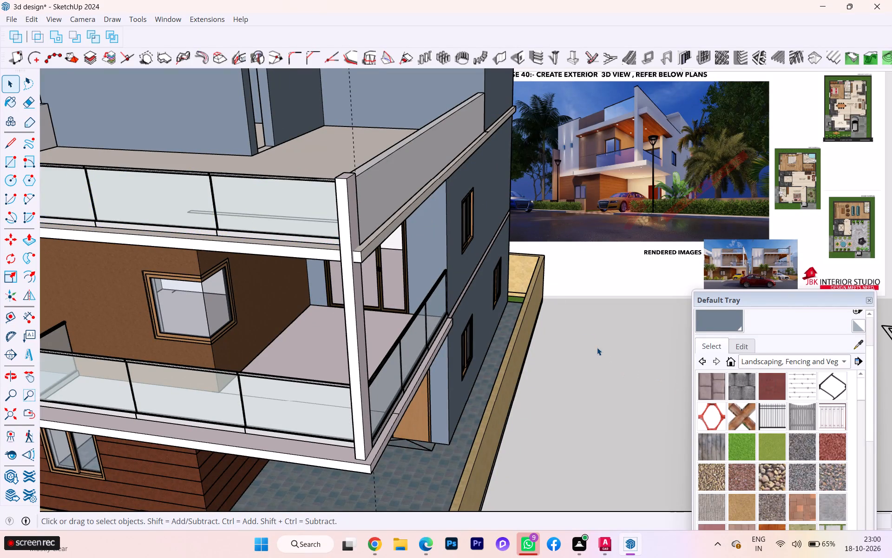
Delete the three loose edges of the thin strip outlined on the terrace floor behind the front glass railing.
scroll(595, 346, down, 2)
scroll(581, 345, up, 2)
scroll(483, 340, down, 1)
middle_drag(483, 340, 785, 453)
scroll(700, 382, up, 1)
scroll(699, 381, down, 1)
scroll(695, 379, up, 1)
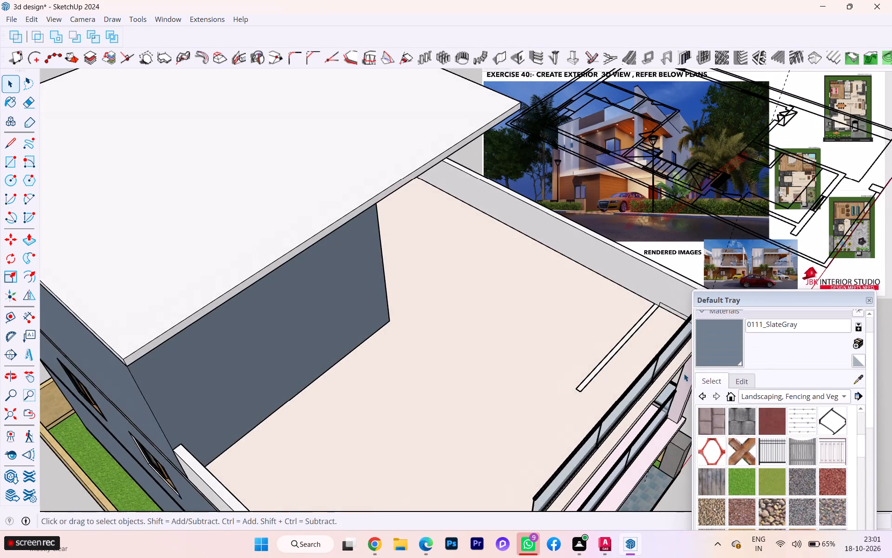
scroll(684, 373, up, 3)
scroll(642, 356, down, 1)
scroll(642, 355, up, 8)
click(594, 345)
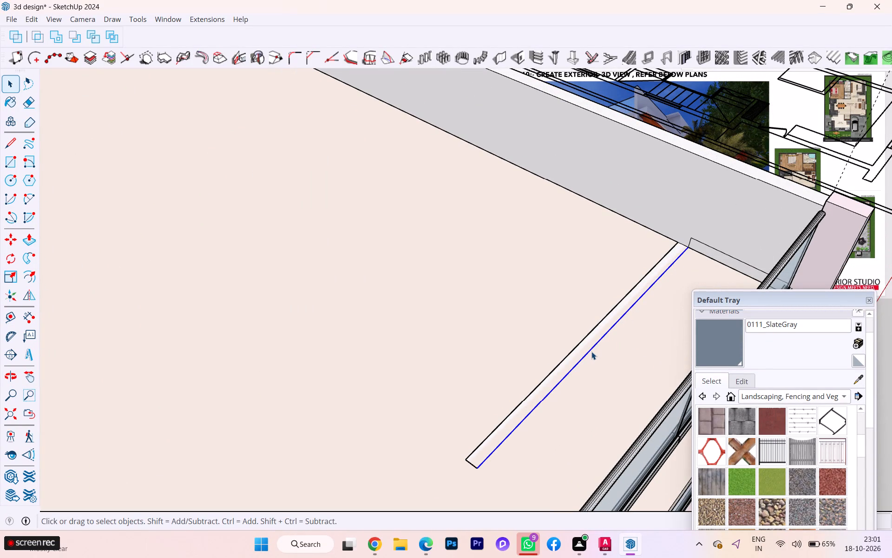
key(Delete)
click(561, 364)
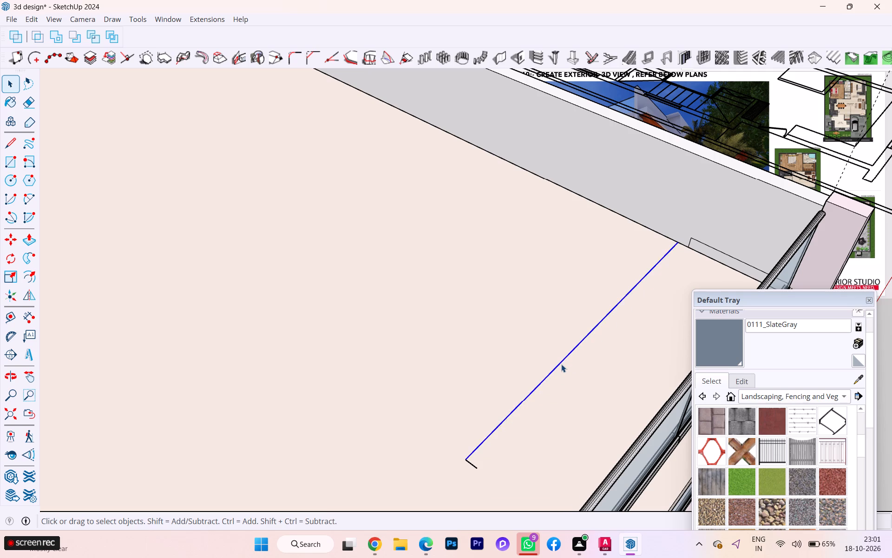
key(Delete)
click(475, 466)
key(Delete)
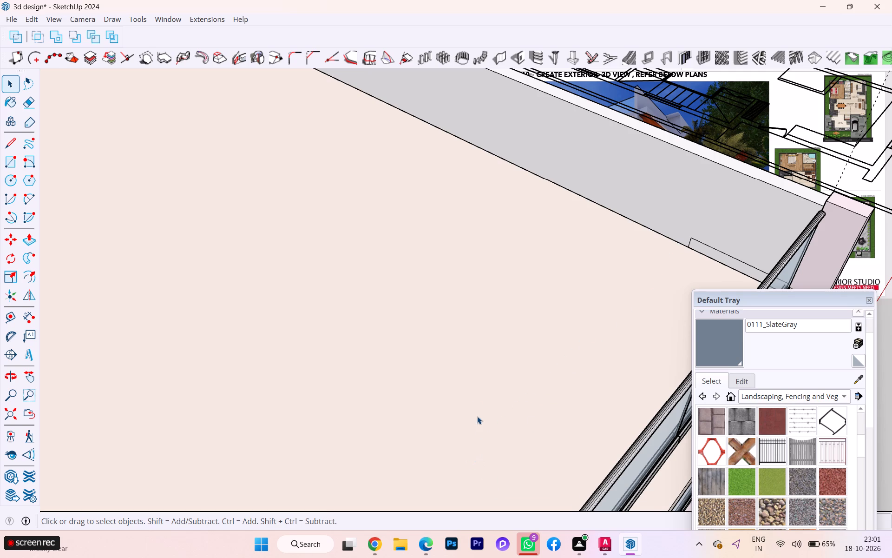
Move the top-storey wall group slightly up along the vertical axis from its base corner beside the doorway, and deselect it.
scroll(472, 399, down, 4)
scroll(472, 399, up, 2)
scroll(472, 399, down, 2)
scroll(472, 399, up, 1)
scroll(482, 378, down, 3)
scroll(491, 378, up, 2)
scroll(495, 378, down, 3)
middle_drag(562, 410, 284, 104)
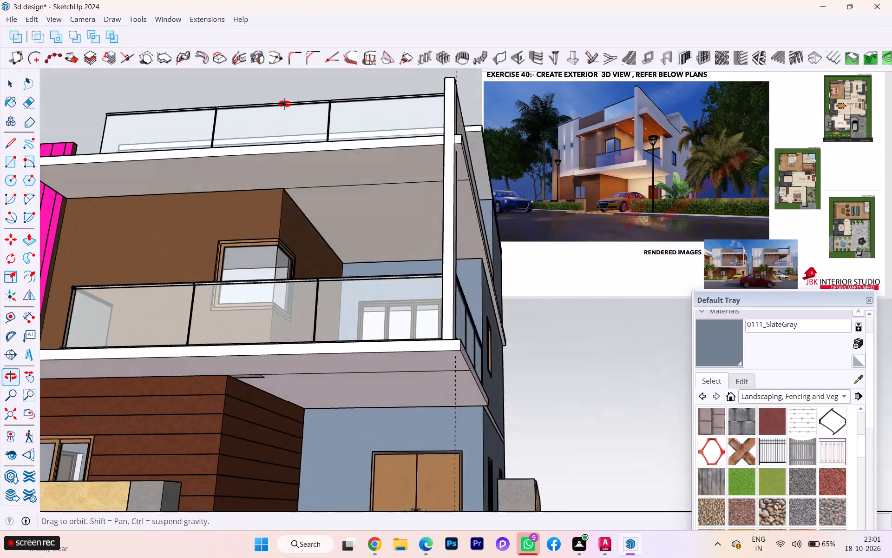
middle_drag(284, 104, 546, 351)
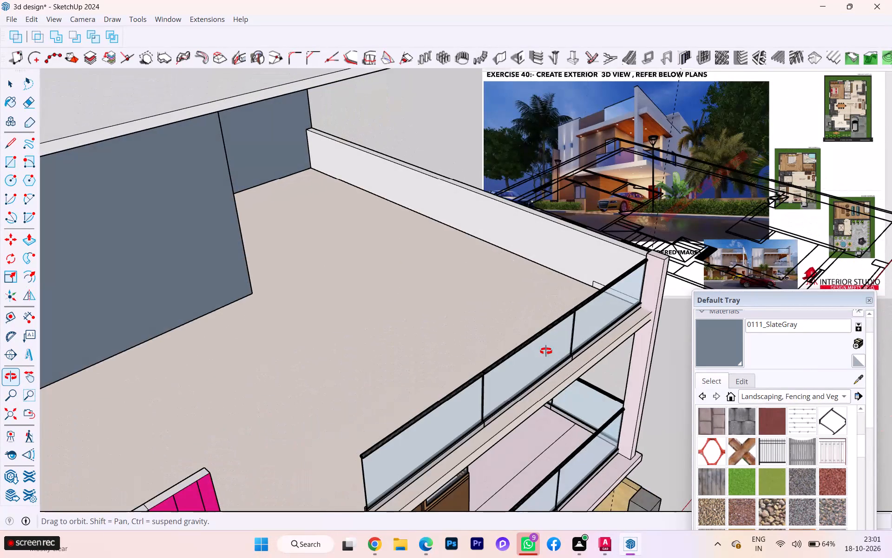
middle_drag(546, 351, 215, 339)
scroll(284, 321, down, 3)
scroll(321, 206, up, 4)
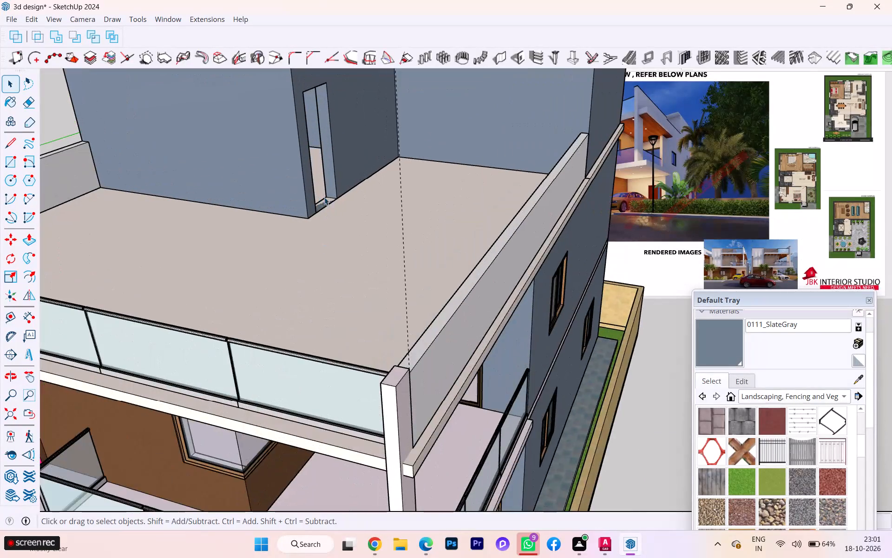
scroll(327, 198, down, 1)
scroll(327, 198, up, 3)
scroll(327, 198, down, 1)
scroll(327, 198, up, 2)
scroll(330, 201, down, 2)
scroll(330, 202, up, 8)
scroll(323, 208, down, 2)
scroll(322, 208, up, 7)
scroll(315, 209, down, 2)
scroll(315, 209, up, 3)
click(312, 209)
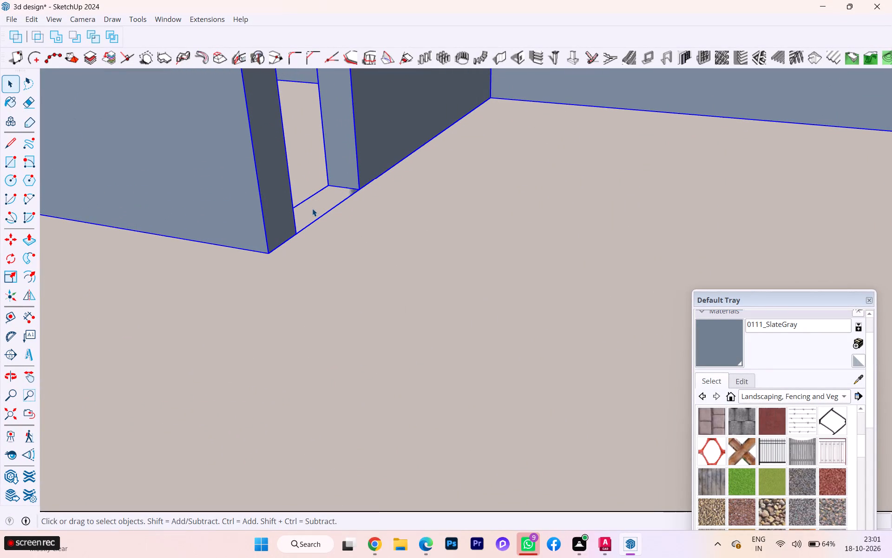
click(312, 208)
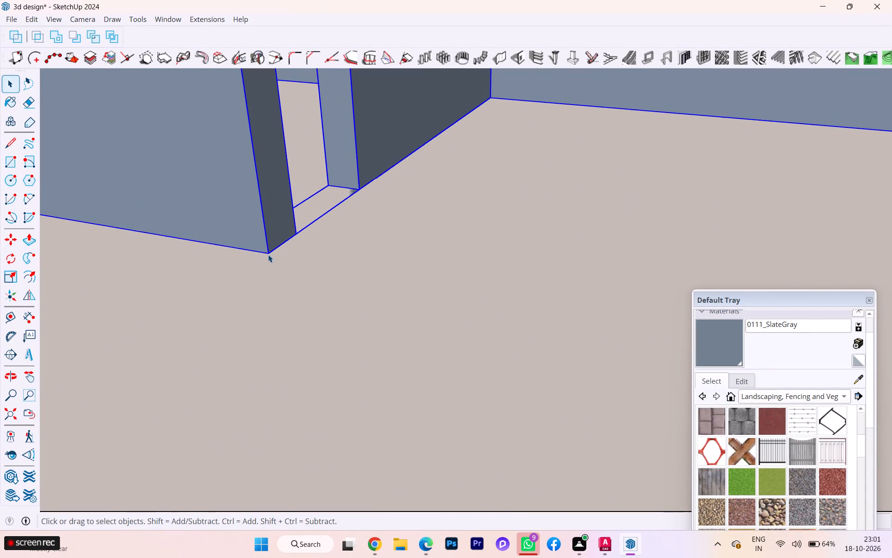
key(m)
click(266, 253)
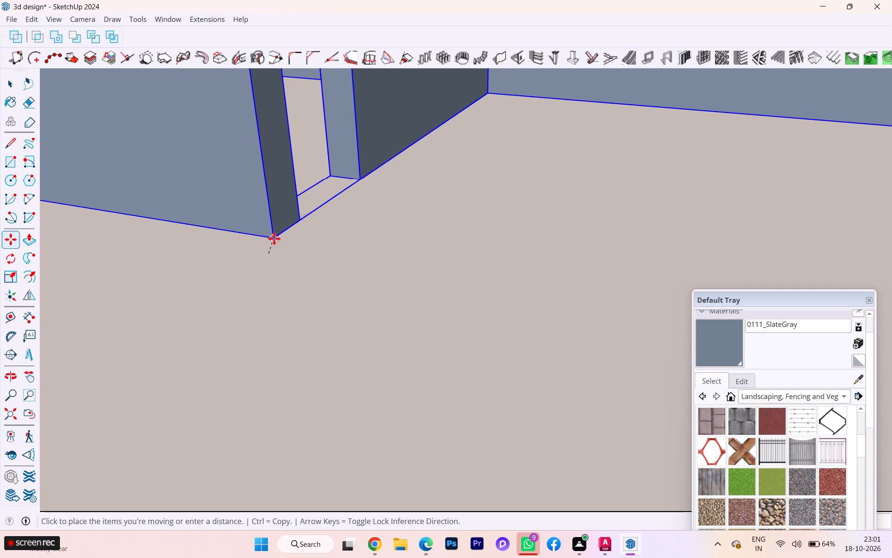
key(Up)
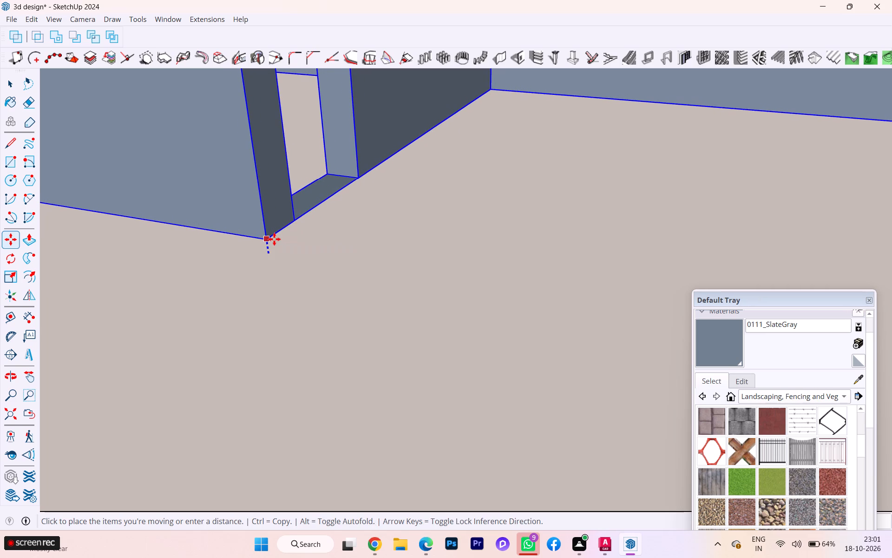
click(276, 243)
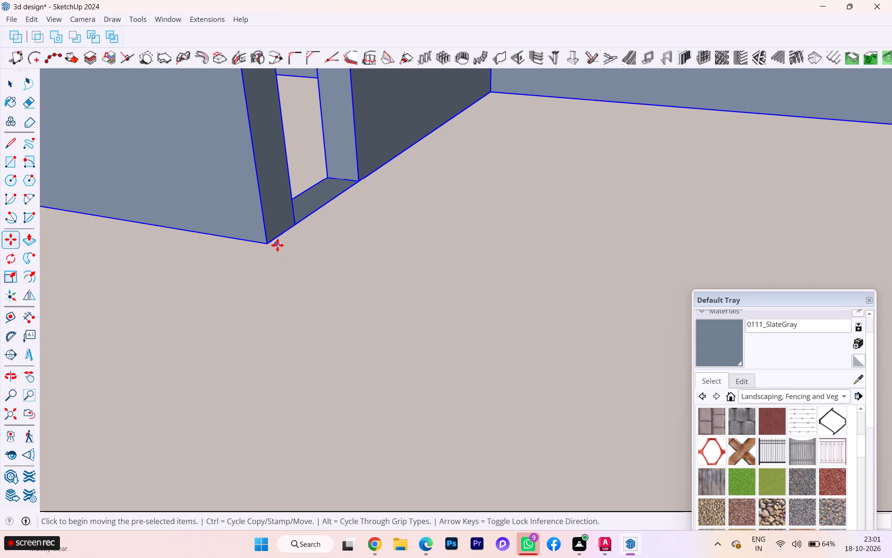
key(space)
scroll(288, 236, up, 1)
scroll(289, 235, down, 2)
scroll(293, 233, up, 2)
scroll(293, 233, down, 3)
scroll(301, 232, up, 3)
scroll(301, 232, down, 4)
scroll(300, 233, up, 1)
scroll(300, 233, down, 5)
scroll(300, 233, up, 1)
scroll(300, 233, down, 9)
scroll(300, 233, up, 3)
scroll(300, 233, down, 4)
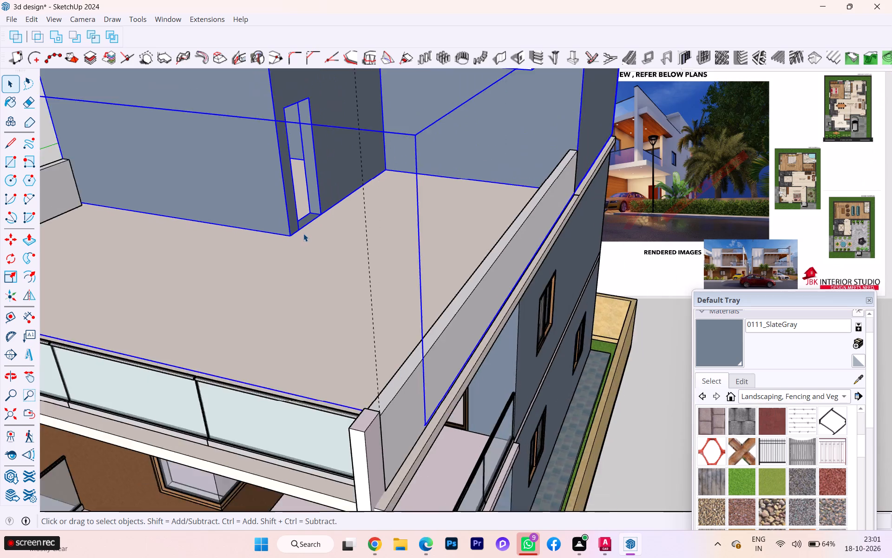
scroll(303, 233, down, 1)
scroll(304, 233, up, 1)
scroll(304, 233, down, 7)
click(489, 337)
Examine the house front, the terrace railing and the open gap beside the pink panel from several angles.
middle_drag(441, 344, 380, 247)
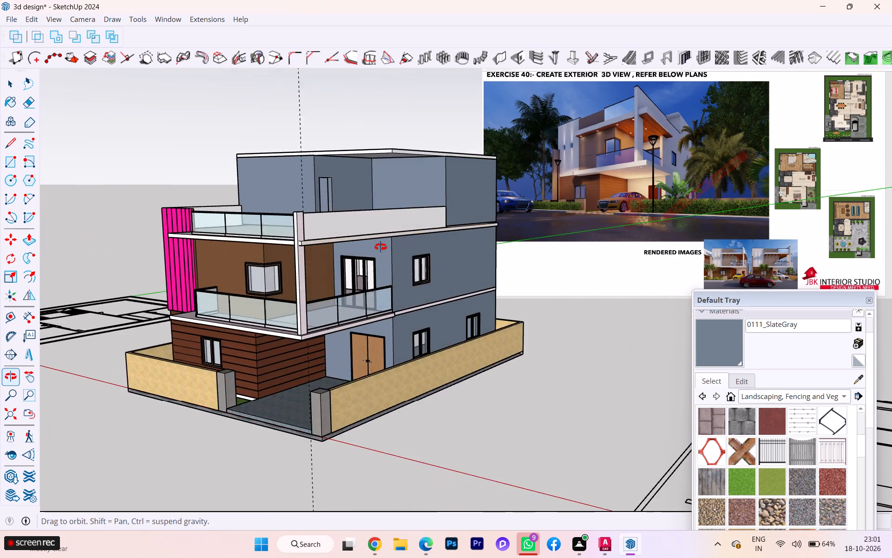
middle_drag(380, 247, 529, 329)
scroll(429, 315, down, 7)
scroll(300, 315, up, 8)
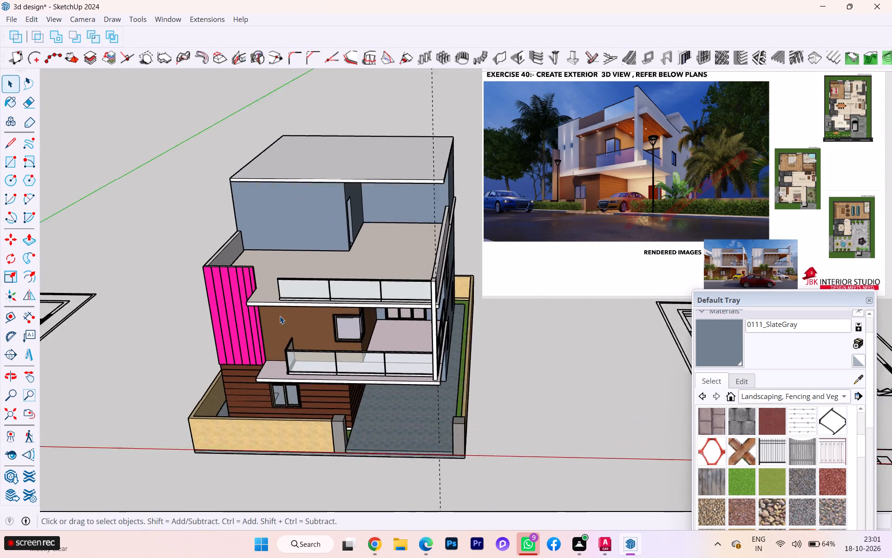
scroll(280, 316, up, 3)
scroll(268, 293, down, 4)
scroll(268, 292, up, 5)
middle_drag(281, 290, 406, 312)
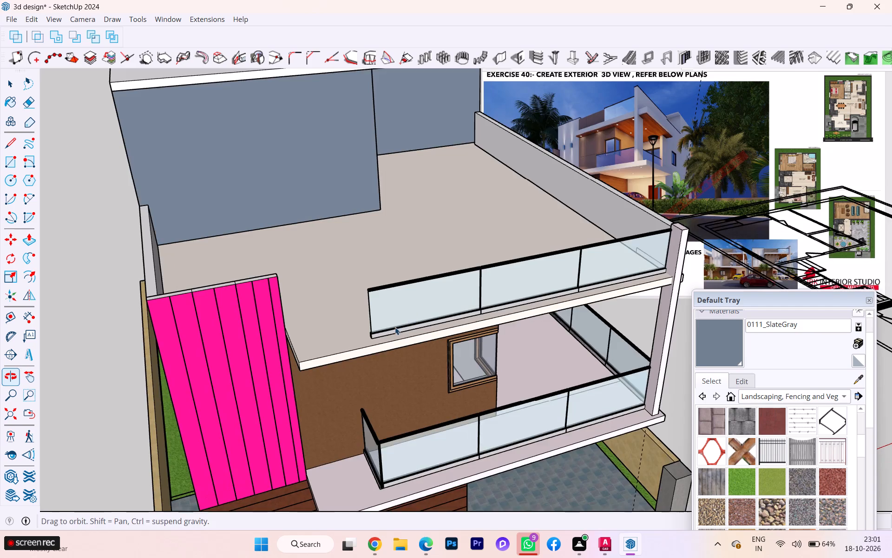
scroll(386, 331, up, 7)
scroll(249, 345, down, 3)
scroll(288, 333, down, 8)
scroll(287, 334, up, 2)
scroll(287, 334, down, 2)
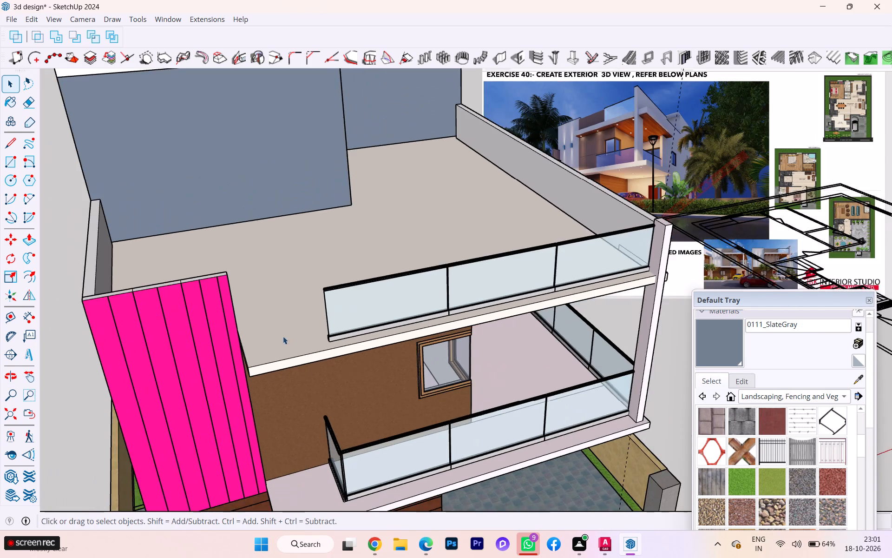
scroll(283, 336, down, 8)
scroll(303, 332, up, 1)
scroll(307, 332, down, 1)
middle_drag(310, 332, 243, 248)
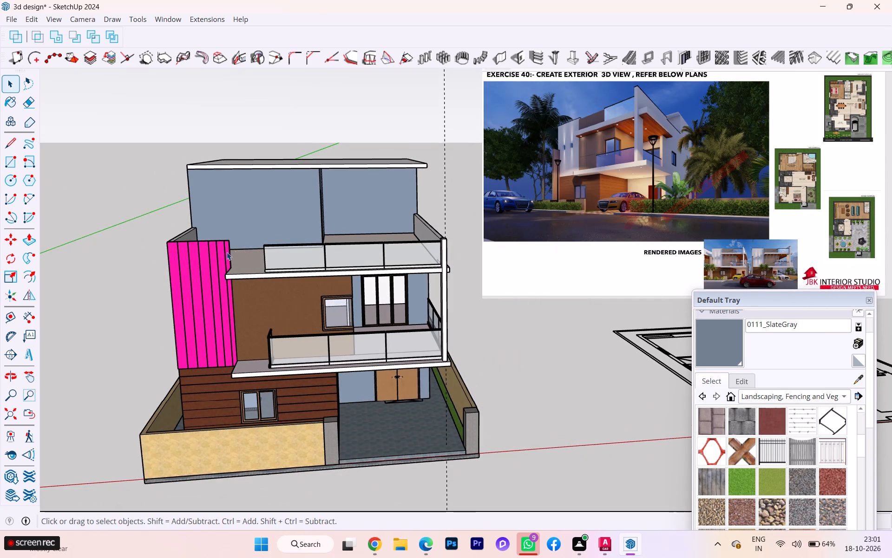
scroll(225, 254, down, 5)
scroll(223, 278, up, 1)
scroll(223, 278, down, 13)
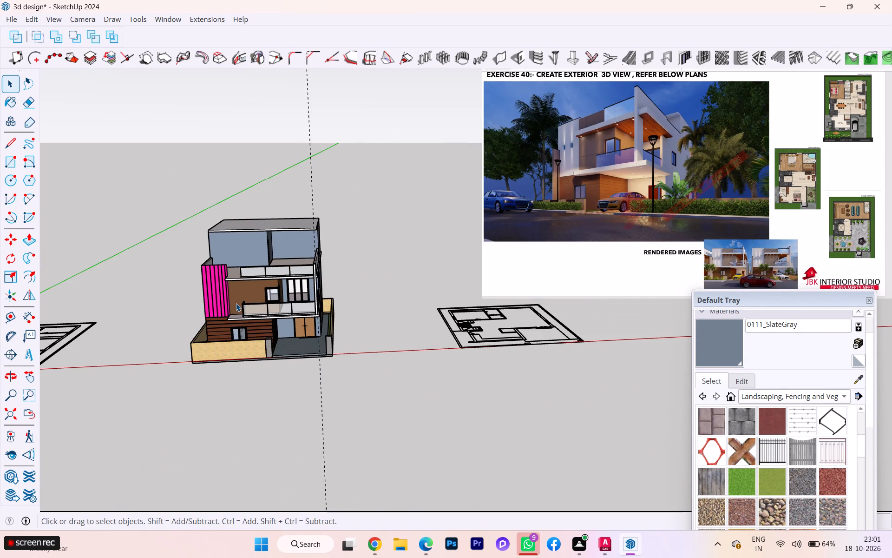
middle_drag(238, 301, 364, 317)
scroll(269, 309, up, 4)
scroll(258, 303, down, 1)
scroll(259, 305, up, 2)
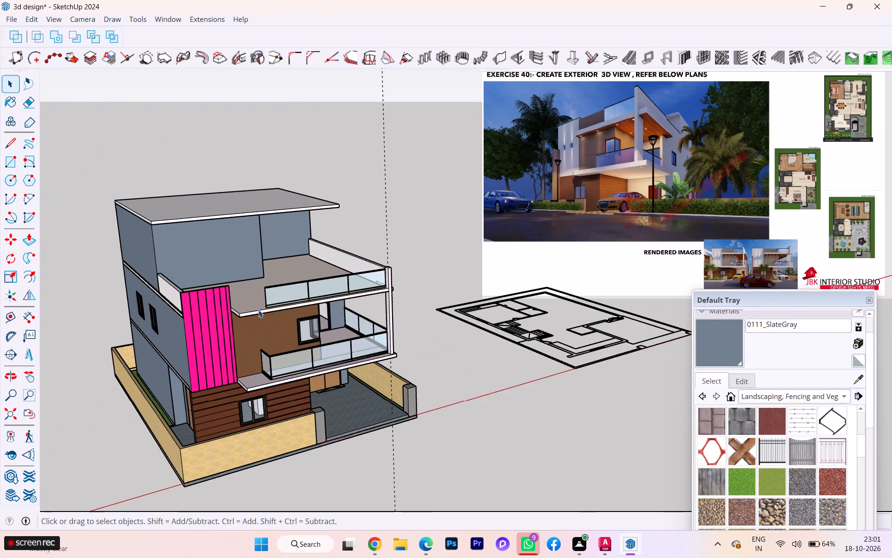
scroll(254, 313, up, 11)
scroll(254, 313, down, 1)
scroll(254, 313, up, 3)
middle_drag(246, 310, 264, 314)
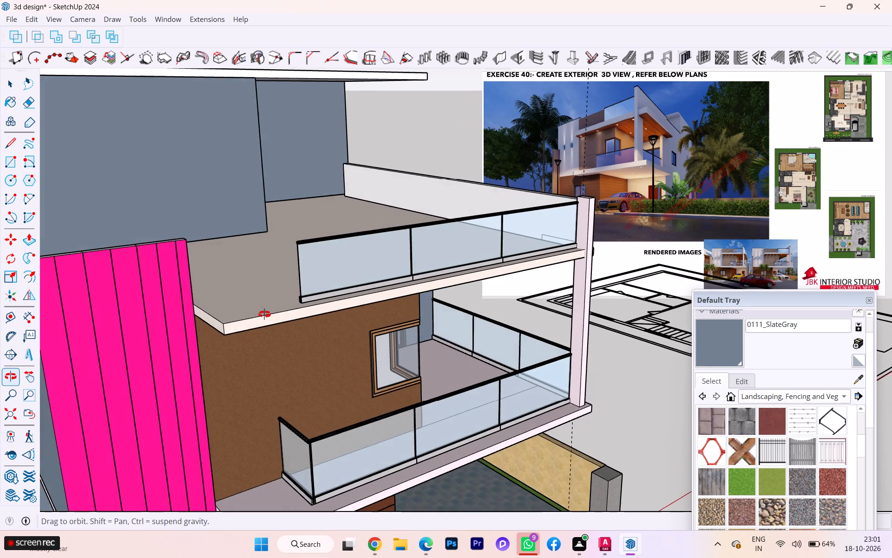
middle_drag(264, 314, 275, 315)
scroll(275, 315, up, 2)
scroll(275, 315, down, 1)
scroll(275, 315, up, 2)
scroll(209, 306, down, 2)
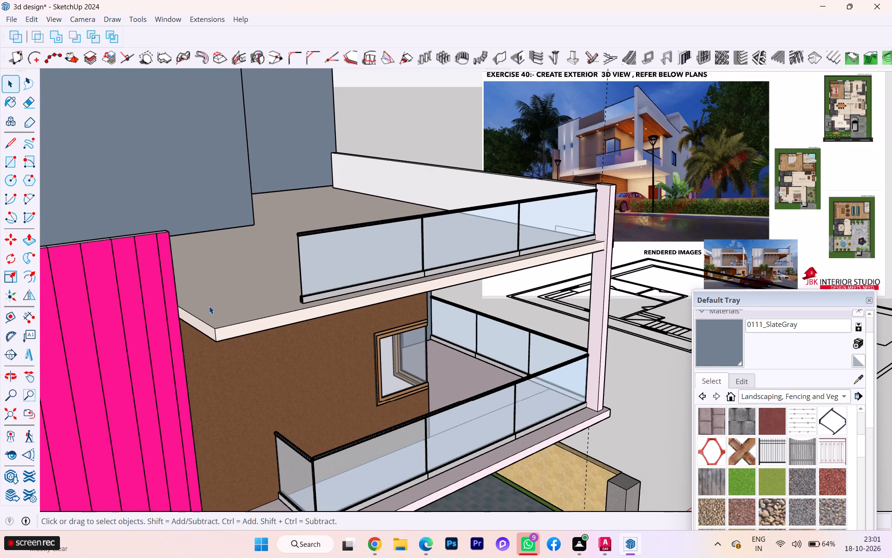
middle_click(209, 306)
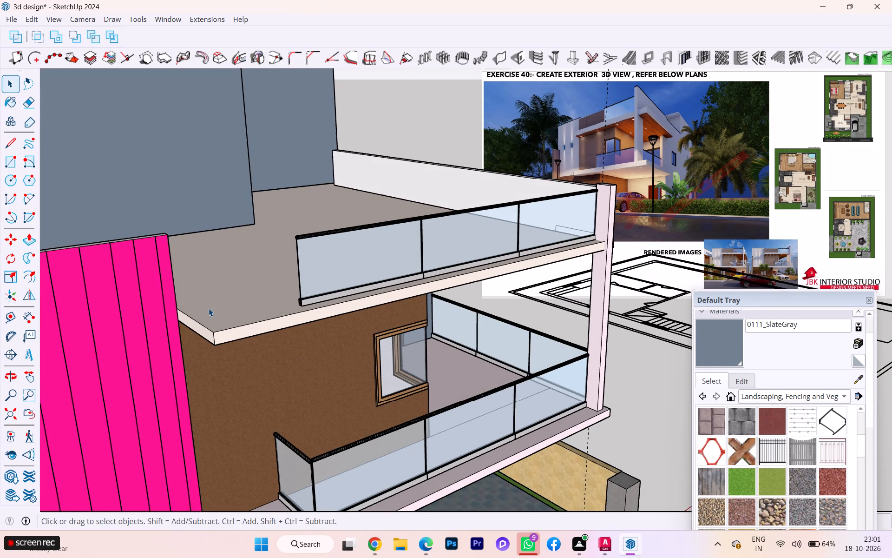
middle_drag(232, 312, 75, 350)
middle_drag(357, 318, 156, 333)
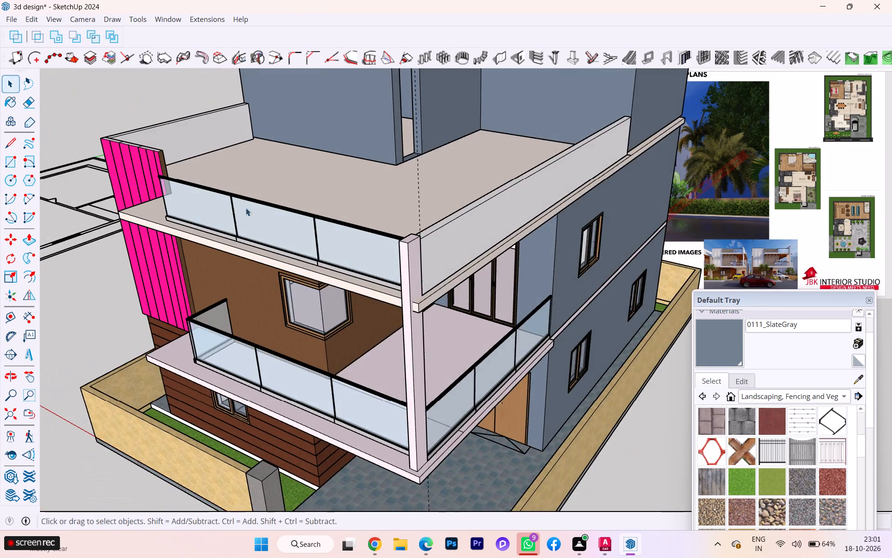
Draw a narrow rectangle on the terrace floor from the front glass railing's free end to the slab edge beside the pink panel.
scroll(248, 189, up, 8)
scroll(164, 208, down, 1)
scroll(163, 208, up, 1)
middle_drag(150, 219, 422, 249)
scroll(236, 336, up, 1)
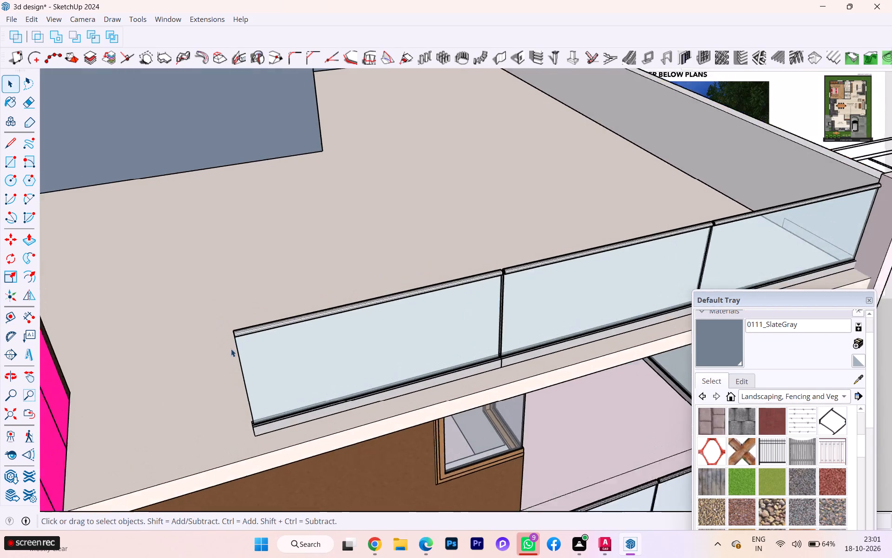
scroll(231, 349, up, 1)
scroll(223, 392, down, 1)
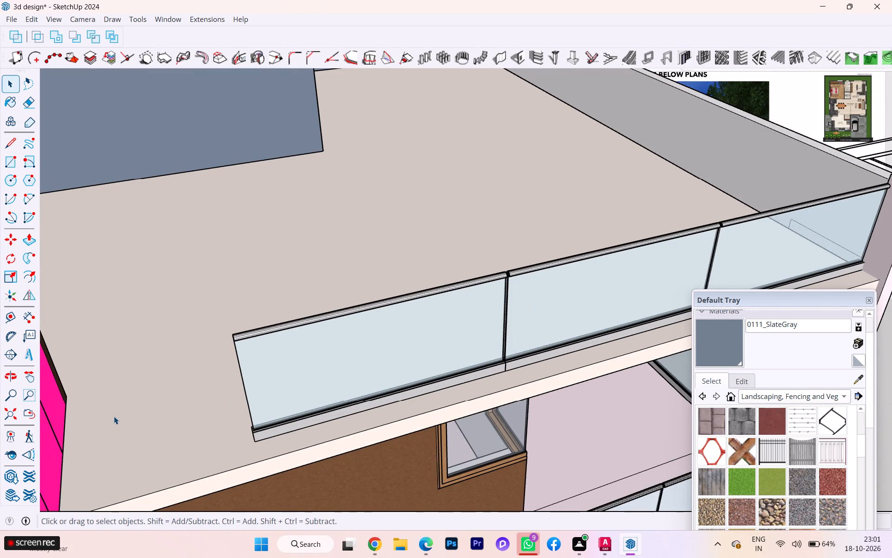
scroll(134, 373, down, 1)
scroll(135, 372, up, 1)
scroll(135, 372, down, 6)
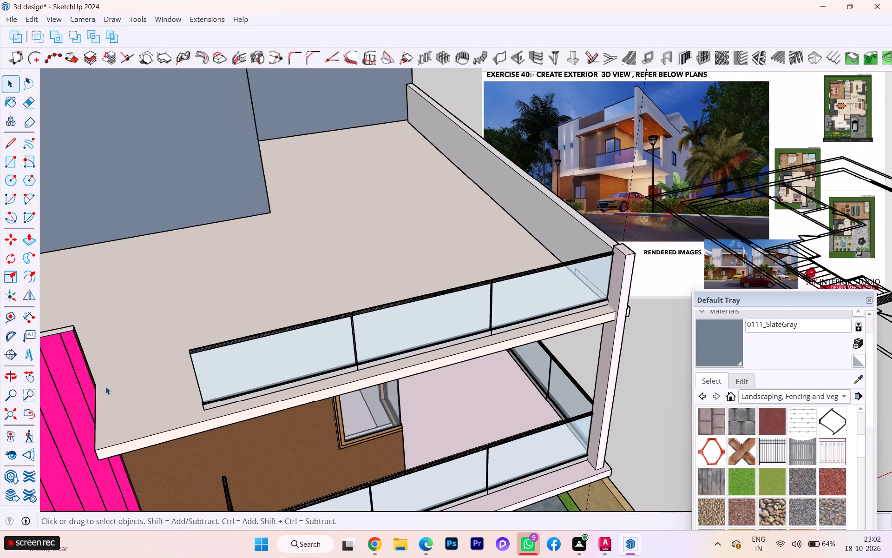
key(r)
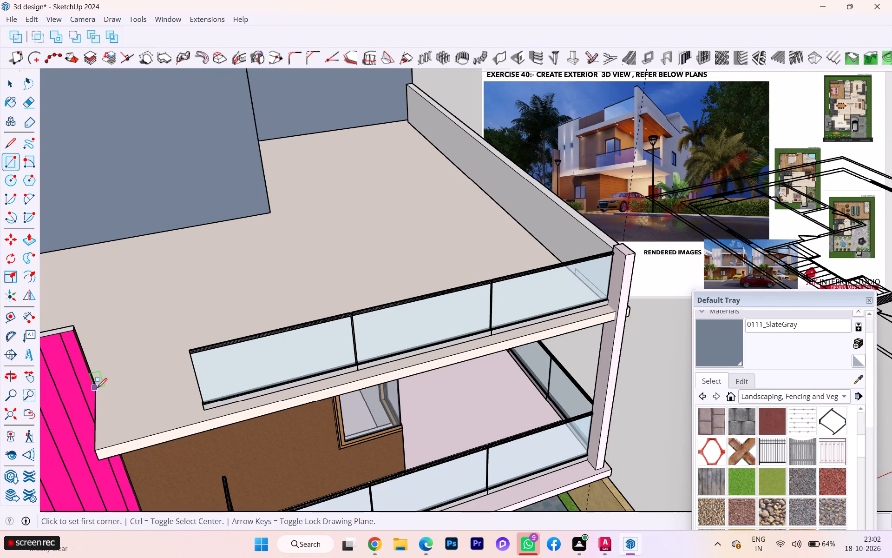
scroll(189, 423, up, 5)
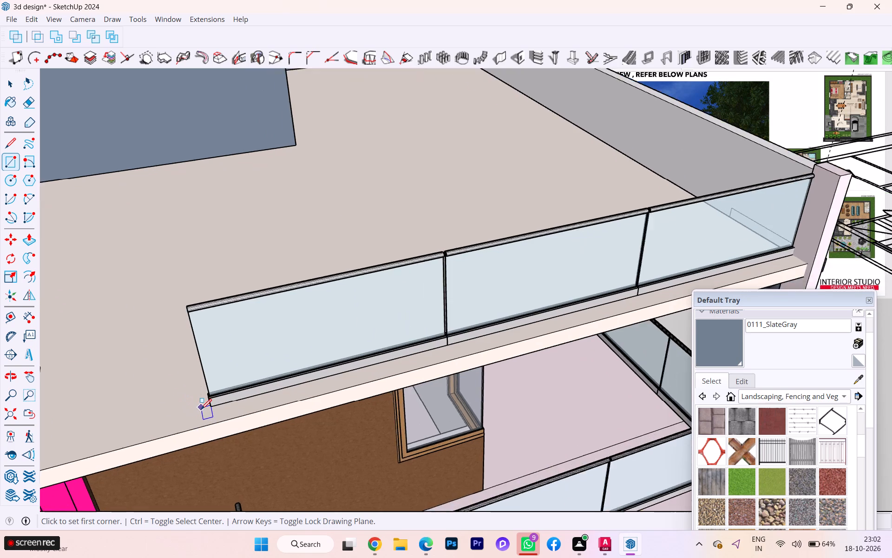
scroll(201, 409, up, 4)
click(213, 406)
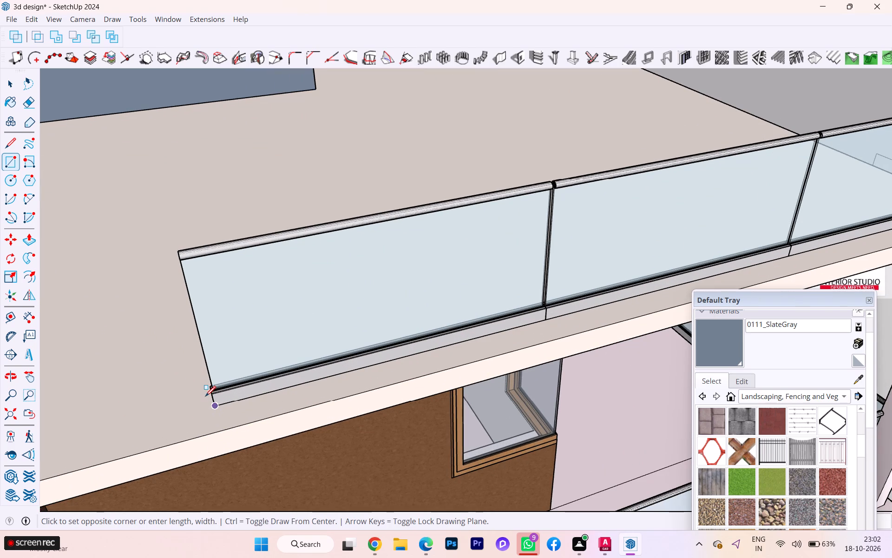
click(205, 396)
scroll(205, 399, down, 3)
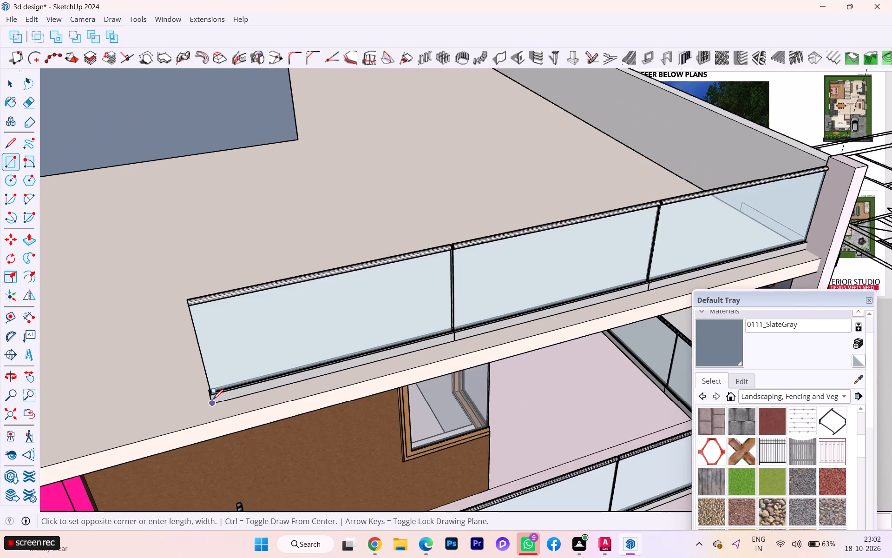
scroll(213, 399, down, 2)
scroll(218, 399, up, 1)
scroll(218, 399, down, 7)
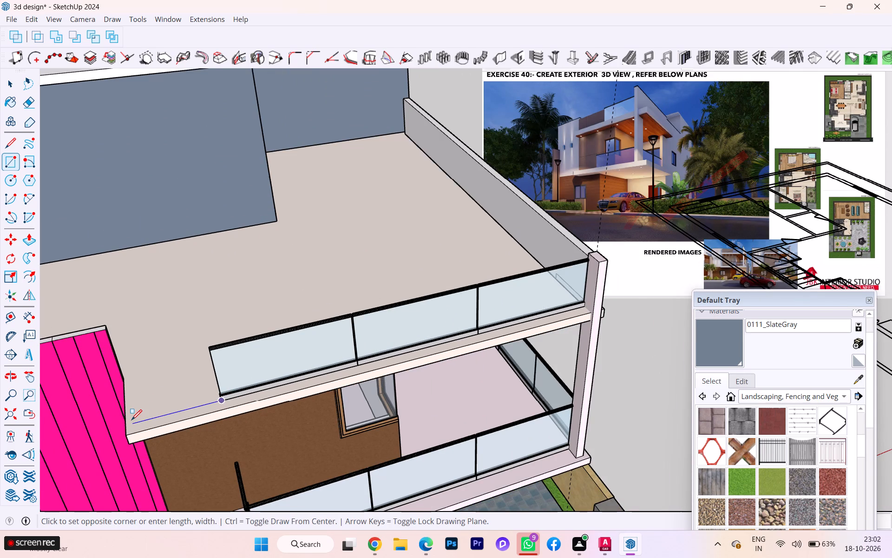
scroll(131, 420, up, 1)
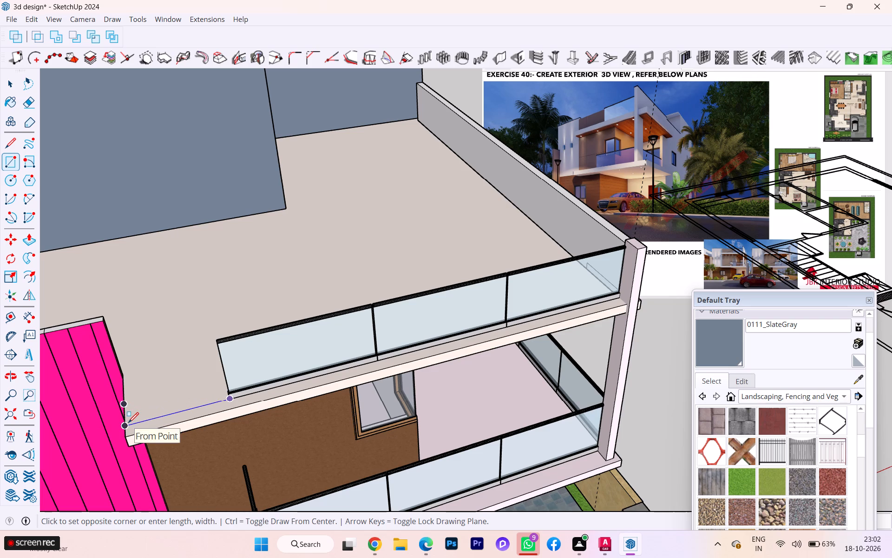
key(Up)
scroll(170, 420, down, 3)
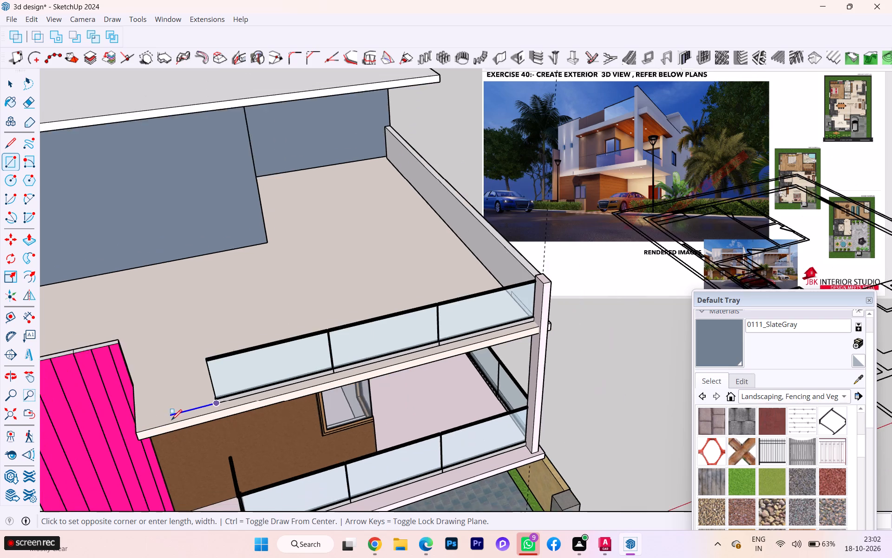
middle_drag(176, 418, 416, 418)
scroll(401, 386, down, 5)
scroll(430, 371, up, 1)
scroll(430, 371, down, 7)
scroll(416, 465, up, 2)
scroll(416, 465, down, 1)
scroll(416, 465, up, 12)
scroll(459, 397, up, 3)
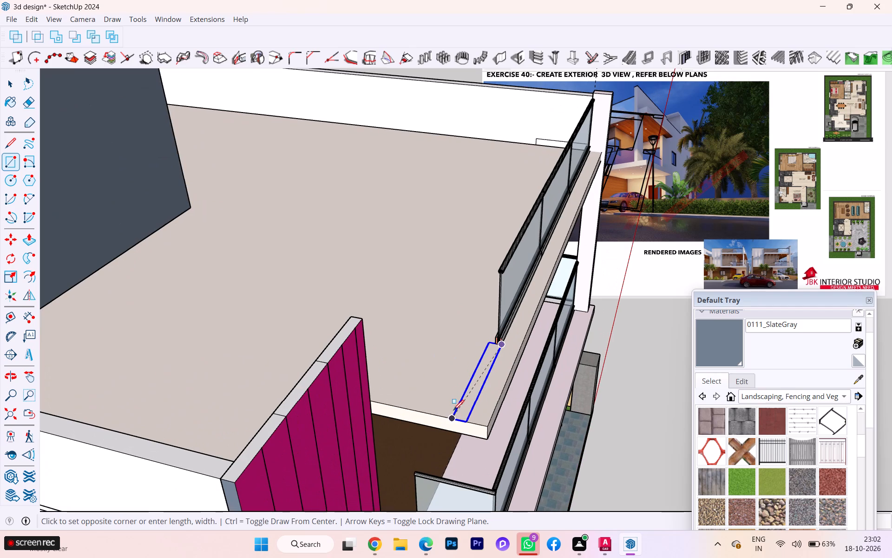
click(453, 412)
key(space)
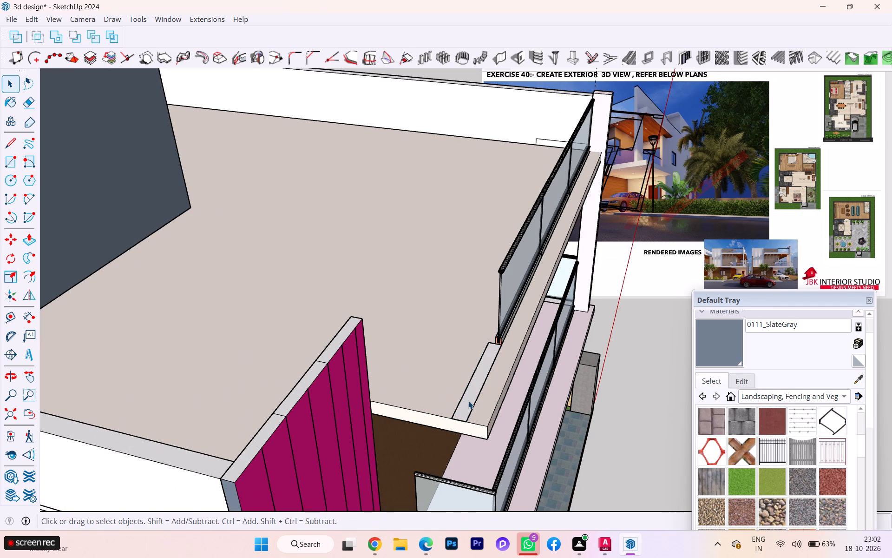
Push/pull the narrow rectangle up into a solid parapet level with the top of the glass railing.
click(468, 401)
key(p)
click(468, 400)
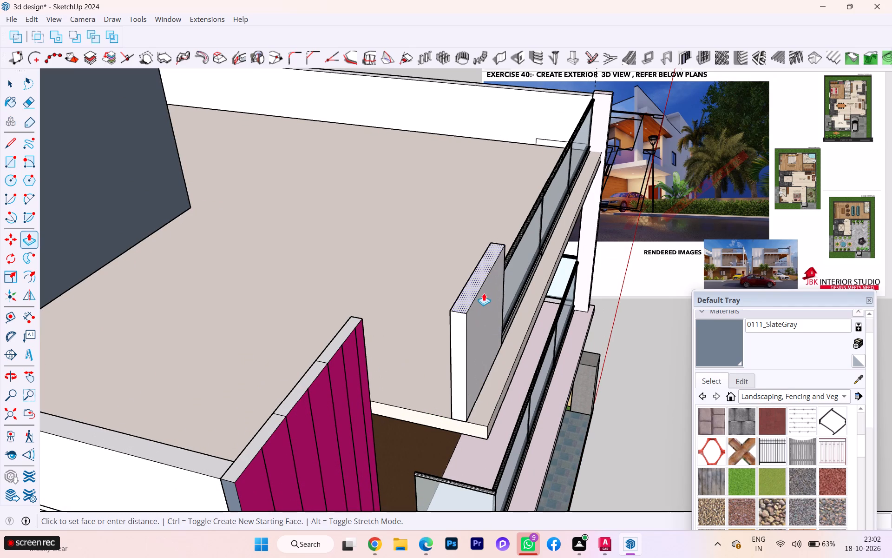
click(514, 256)
key(space)
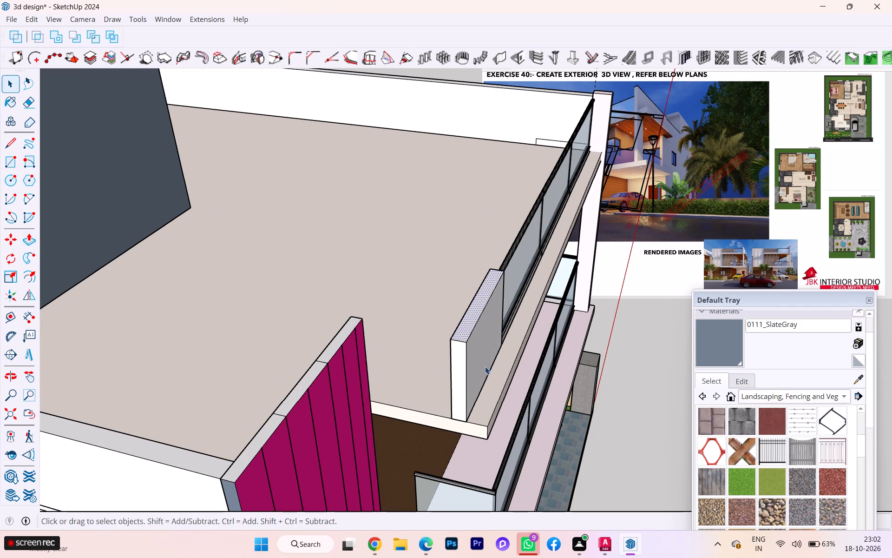
Draw a thin rectangle on the terrace floor from the pink panel's end corner to the inner face of the new parapet.
scroll(472, 371, down, 1)
middle_drag(472, 371, 245, 393)
scroll(334, 362, up, 1)
scroll(334, 362, down, 1)
scroll(334, 362, up, 3)
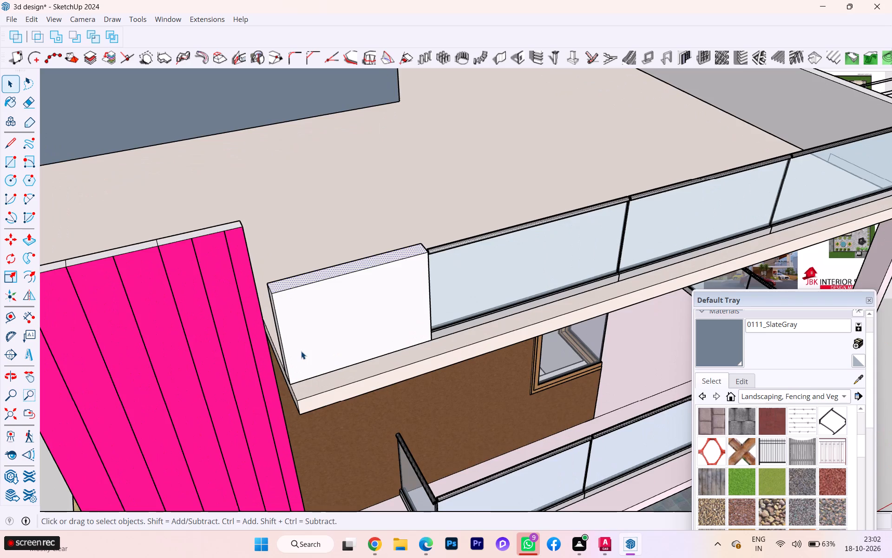
scroll(300, 353, down, 1)
middle_drag(300, 353, 499, 385)
scroll(374, 399, up, 4)
scroll(373, 399, down, 1)
scroll(373, 399, up, 2)
scroll(375, 399, down, 1)
middle_drag(375, 399, 316, 422)
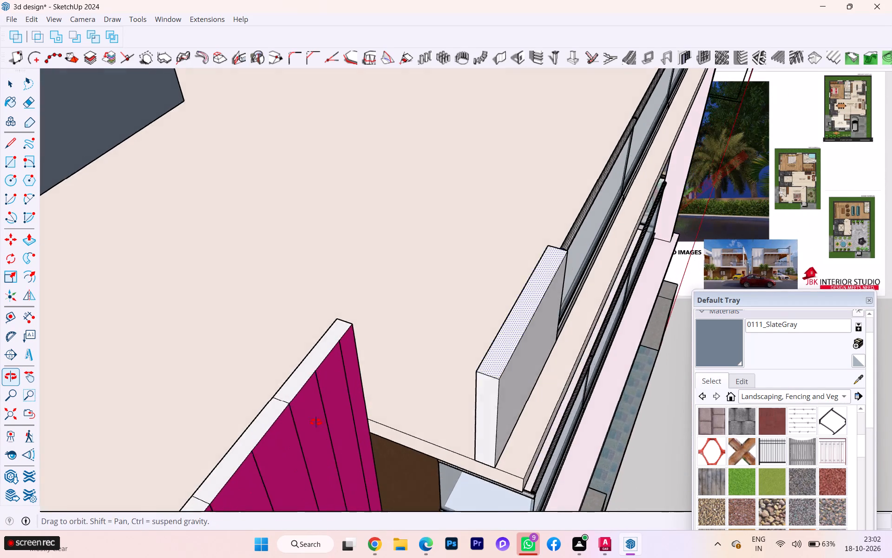
middle_drag(316, 422, 196, 464)
middle_drag(347, 350, 149, 338)
scroll(257, 249, down, 1)
scroll(257, 249, up, 2)
middle_drag(366, 276, 337, 299)
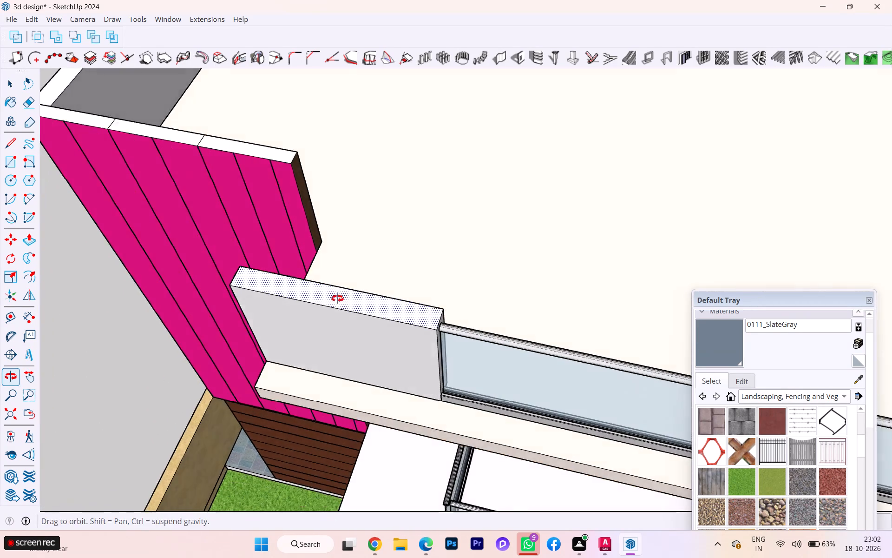
middle_drag(337, 299, 302, 332)
key(r)
scroll(350, 232, up, 4)
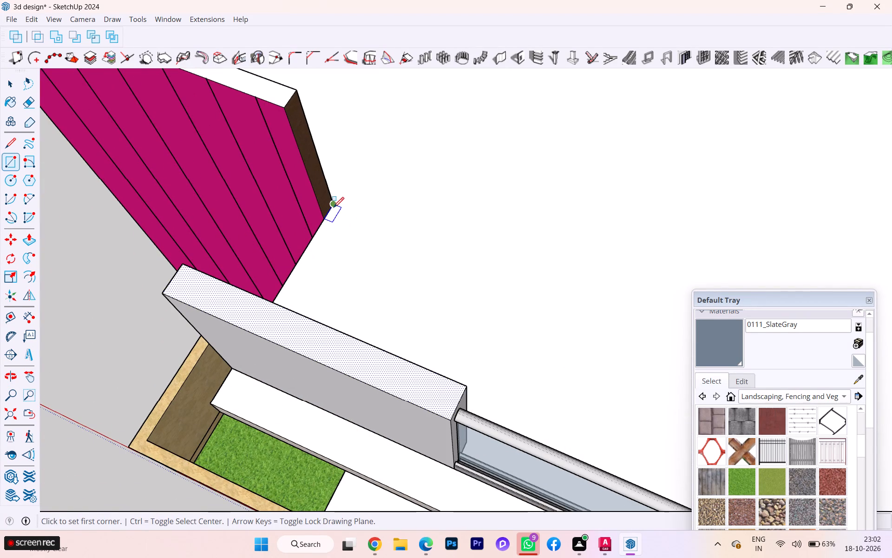
click(334, 205)
scroll(279, 312, down, 1)
middle_drag(279, 312, 268, 392)
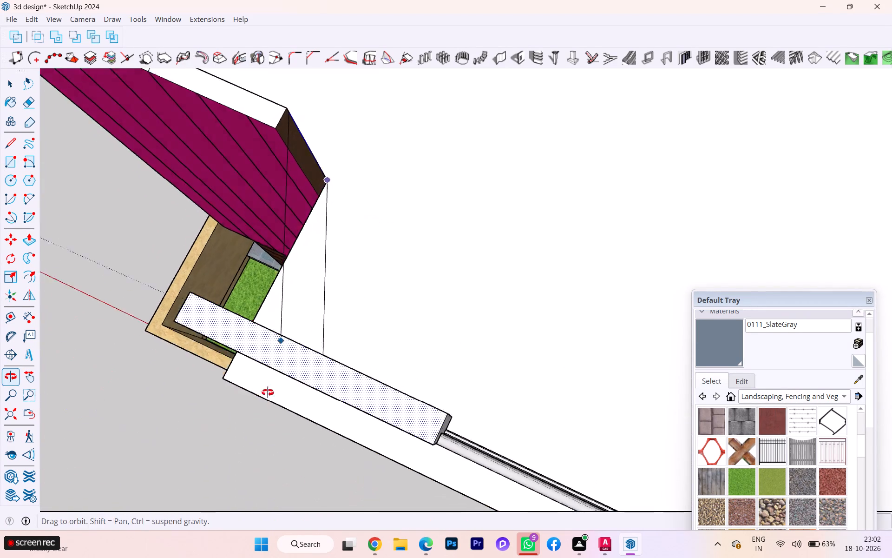
middle_drag(268, 392, 269, 385)
click(265, 320)
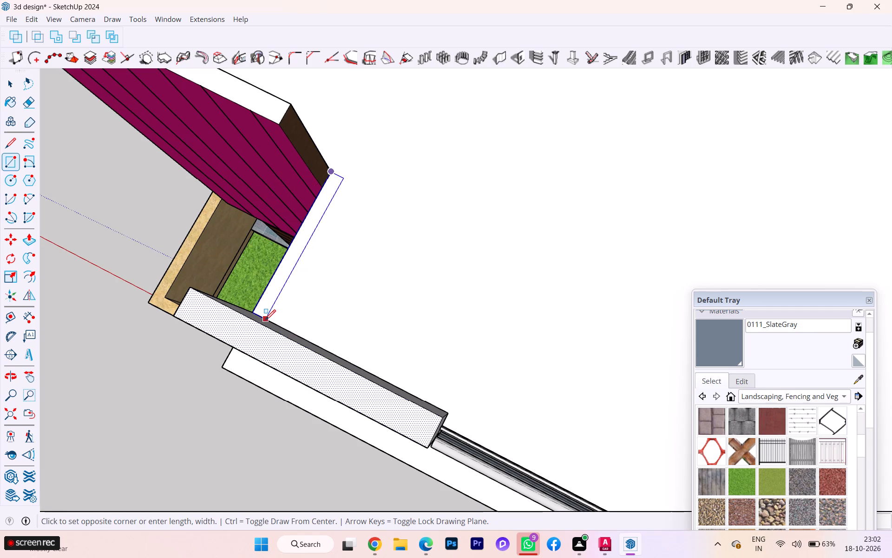
Push/pull the thin rectangle up to the parapet's top height, forming a return wall against the pink panel.
key(b)
key(p)
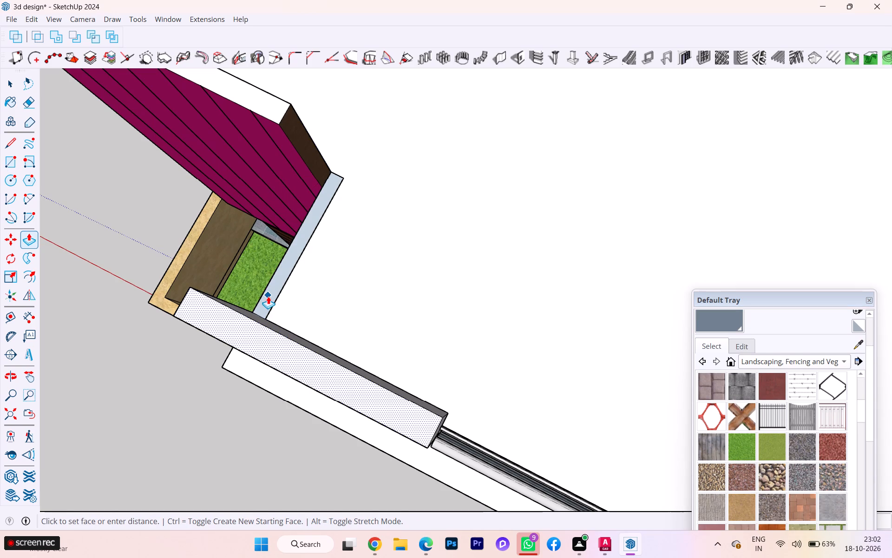
click(268, 296)
key(space)
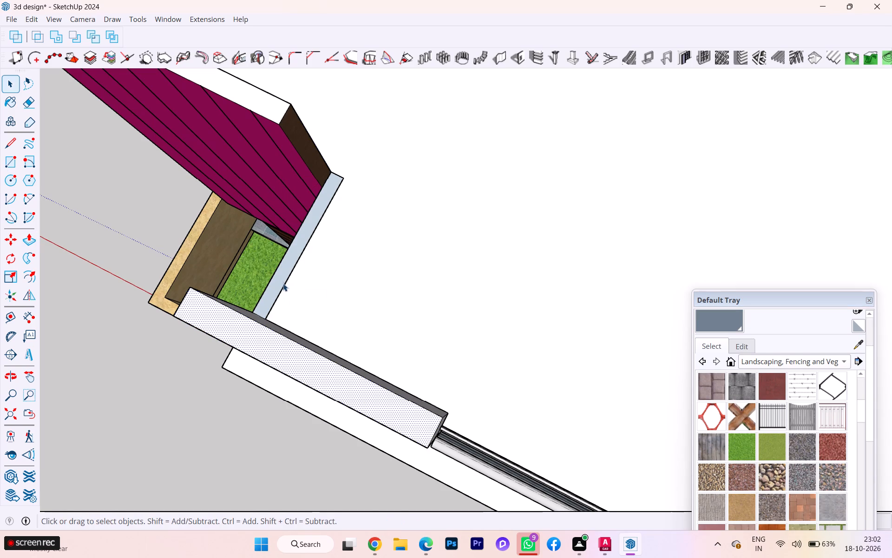
click(281, 278)
key(p)
click(281, 278)
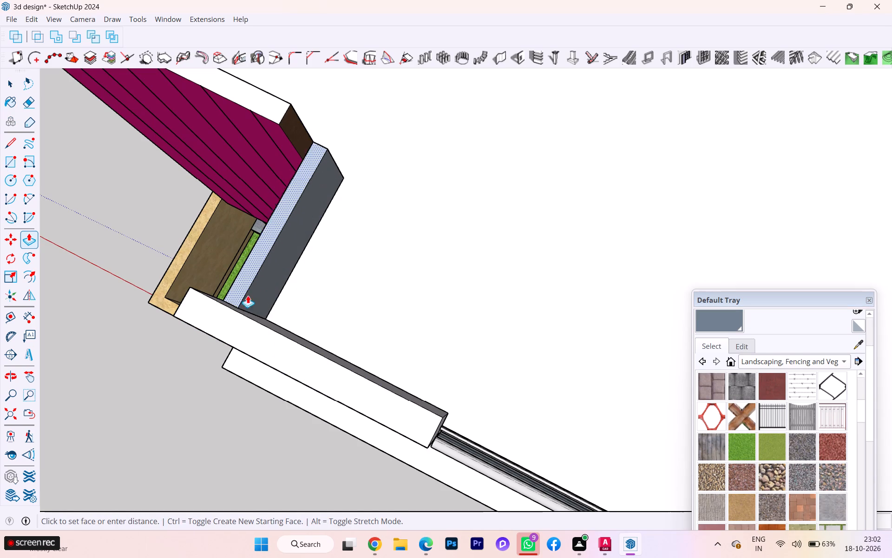
click(281, 332)
key(space)
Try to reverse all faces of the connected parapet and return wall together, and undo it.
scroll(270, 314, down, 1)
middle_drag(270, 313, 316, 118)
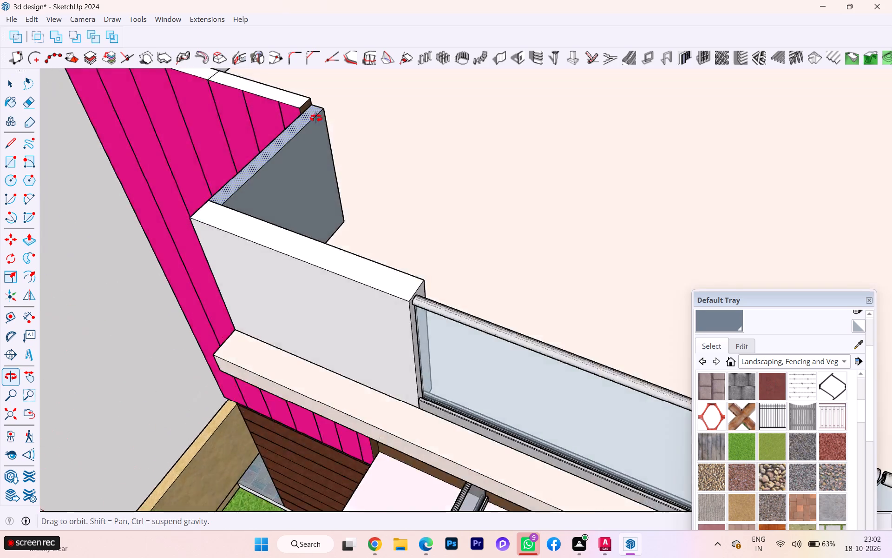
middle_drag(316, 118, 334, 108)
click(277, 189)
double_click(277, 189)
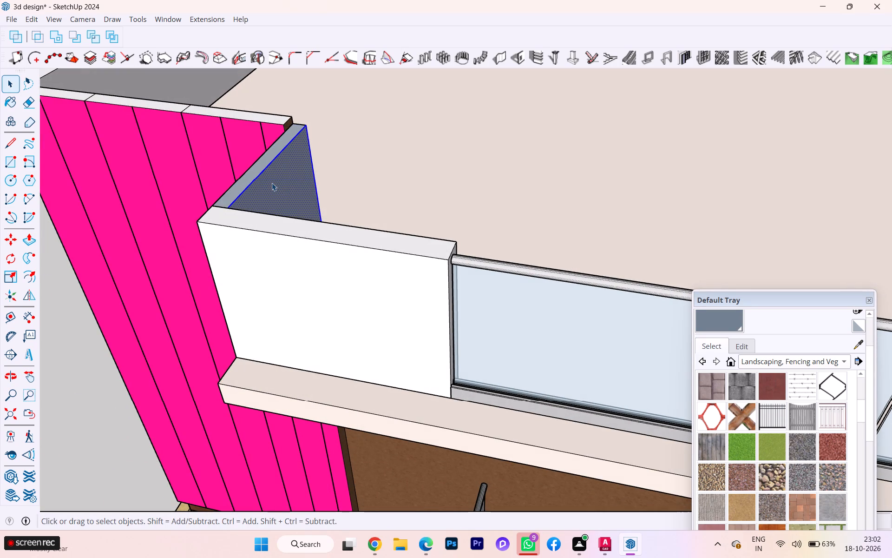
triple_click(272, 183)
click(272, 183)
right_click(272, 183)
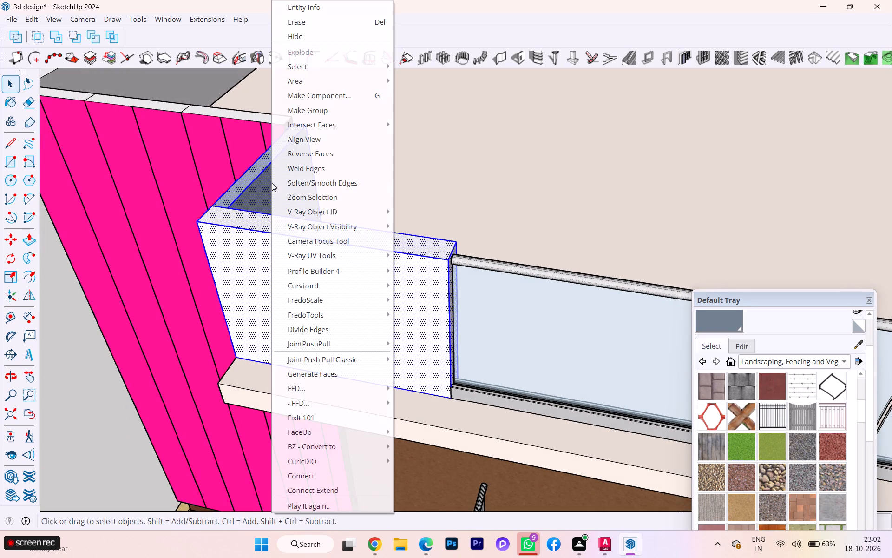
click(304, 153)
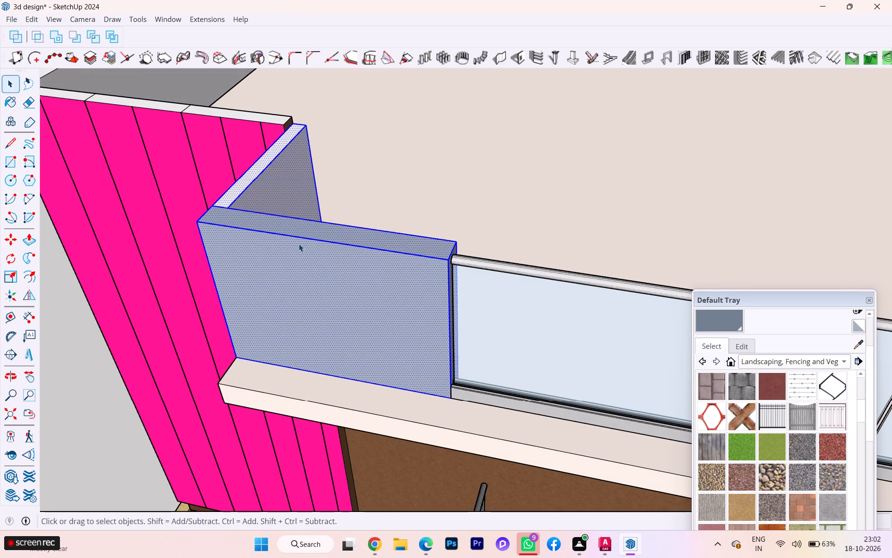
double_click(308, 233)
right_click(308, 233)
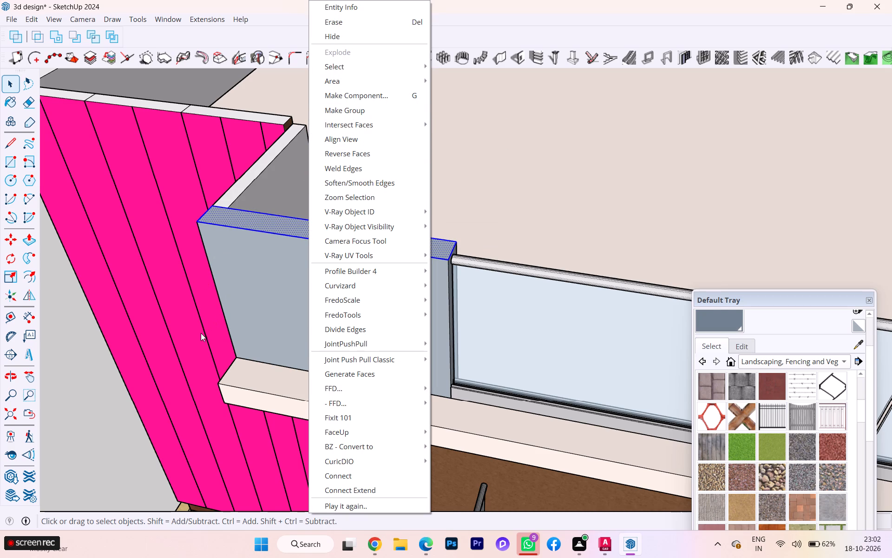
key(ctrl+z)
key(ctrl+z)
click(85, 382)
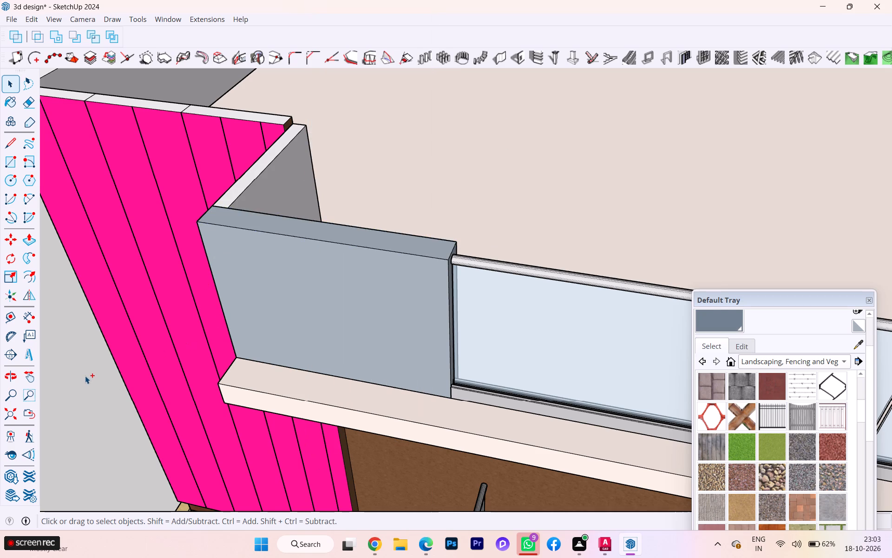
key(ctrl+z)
Reverse the return wall's top face, its terrace-side face and its narrow end face one at a time.
click(251, 181)
right_click(251, 181)
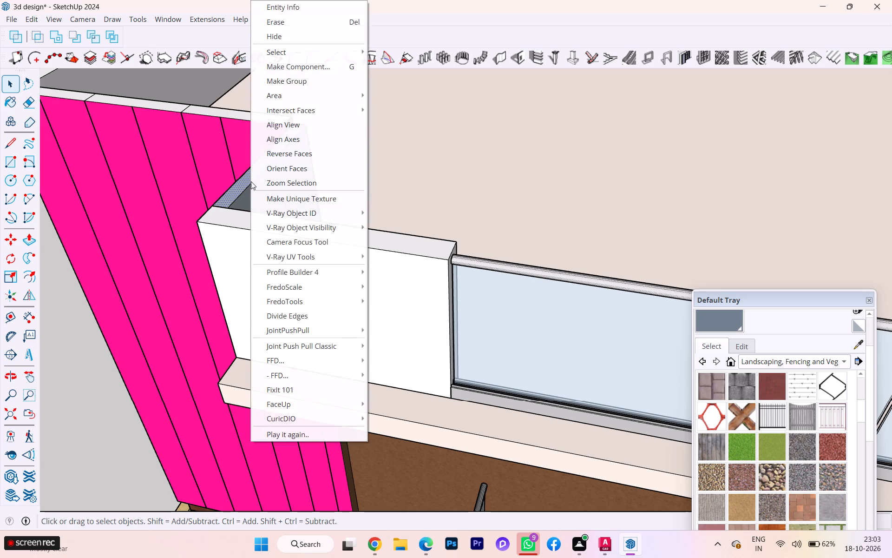
click(305, 155)
click(280, 194)
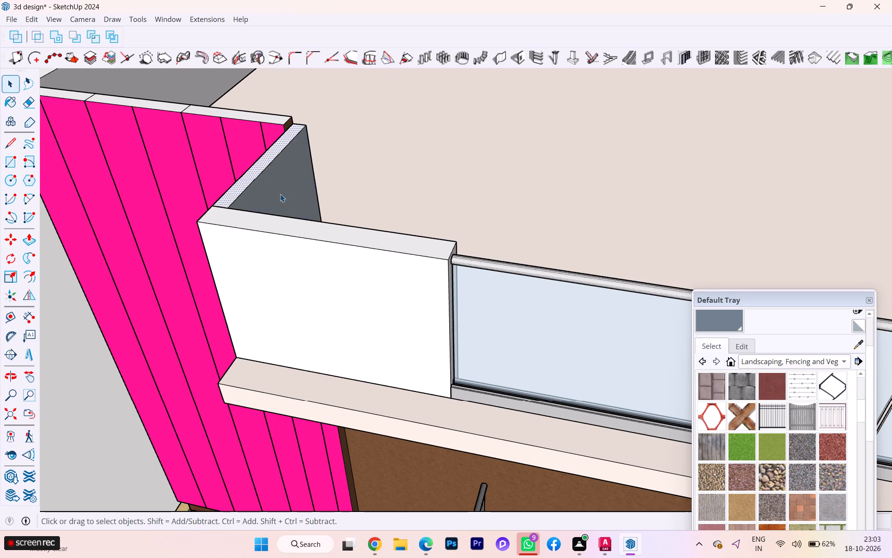
right_click(280, 194)
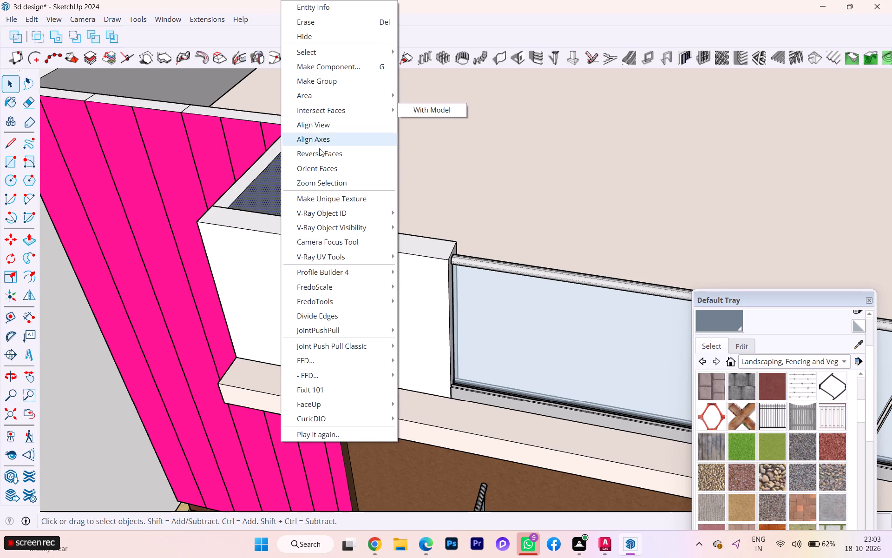
click(318, 153)
middle_drag(309, 192, 127, 219)
middle_drag(407, 123, 291, 141)
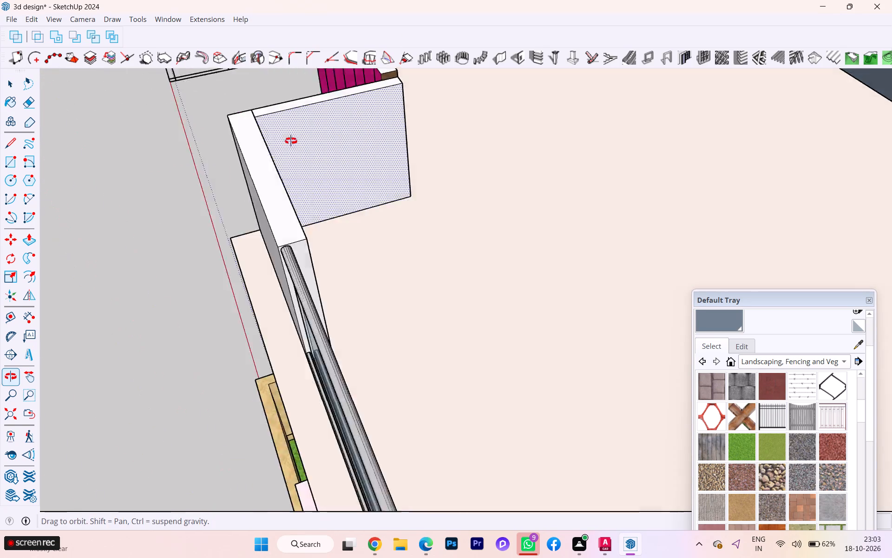
middle_drag(291, 141, 207, 146)
scroll(445, 93, up, 2)
scroll(455, 92, down, 1)
middle_drag(413, 105, 265, 107)
scroll(463, 90, up, 3)
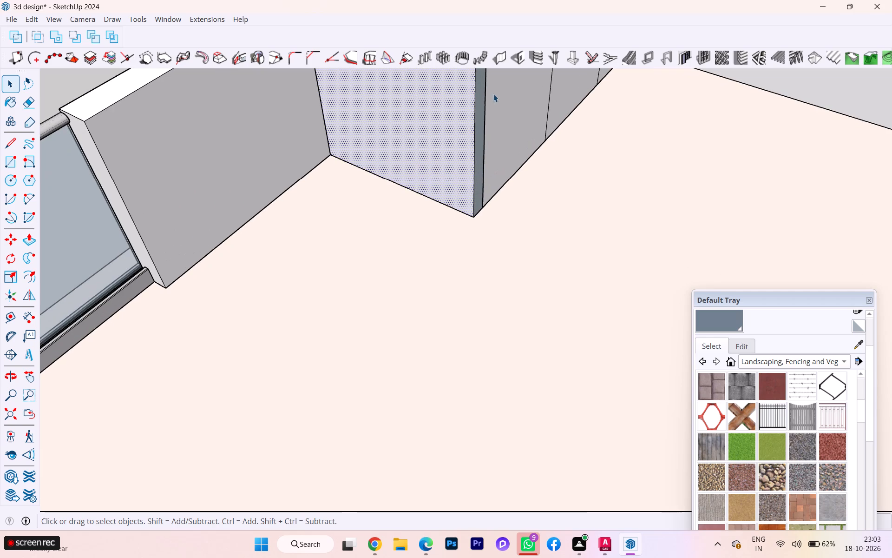
click(477, 105)
right_click(481, 102)
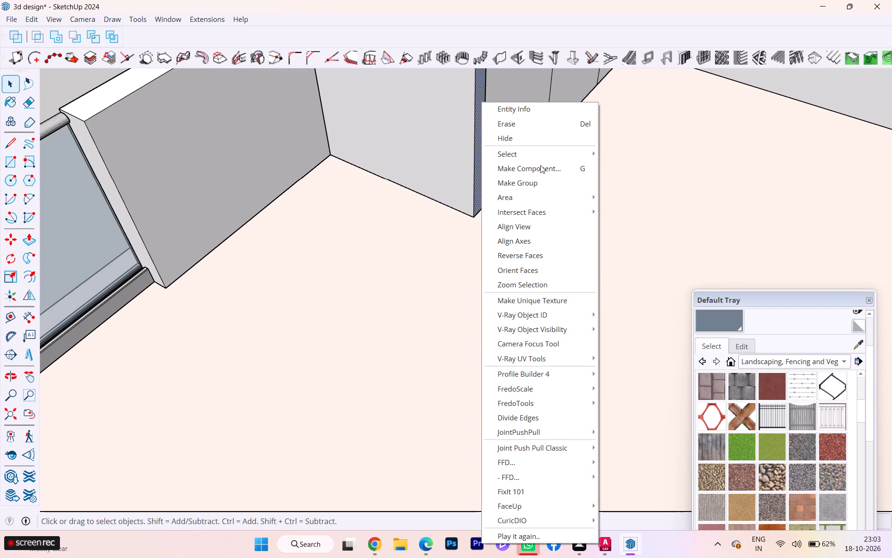
click(531, 257)
Inspect the parapet and return wall beside the pink panel from the terrace, the outside and the front.
scroll(472, 168, down, 2)
scroll(472, 168, up, 1)
scroll(451, 184, down, 1)
scroll(451, 184, up, 2)
scroll(451, 184, down, 2)
scroll(451, 184, up, 6)
scroll(452, 192, down, 4)
scroll(450, 195, up, 2)
scroll(450, 196, down, 7)
scroll(448, 206, up, 2)
scroll(448, 206, down, 2)
middle_drag(287, 227, 682, 172)
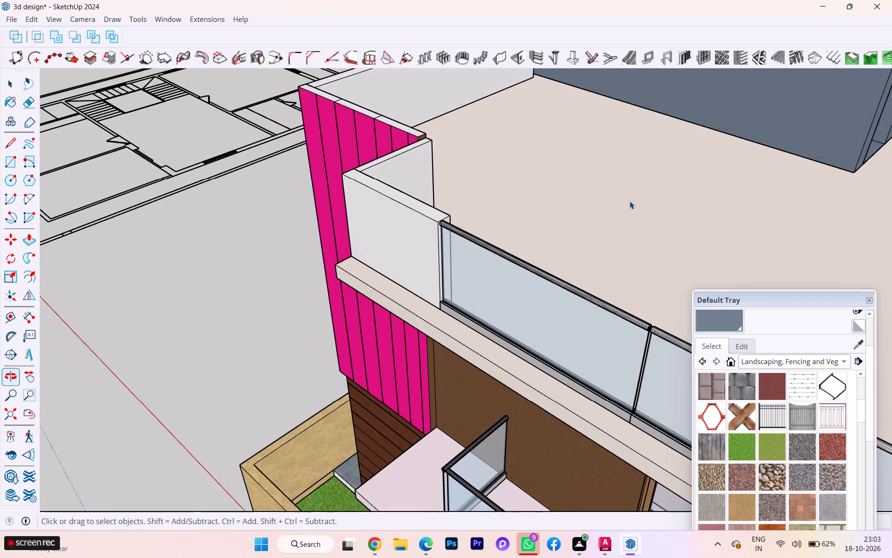
scroll(347, 252, down, 1)
middle_drag(344, 252, 551, 215)
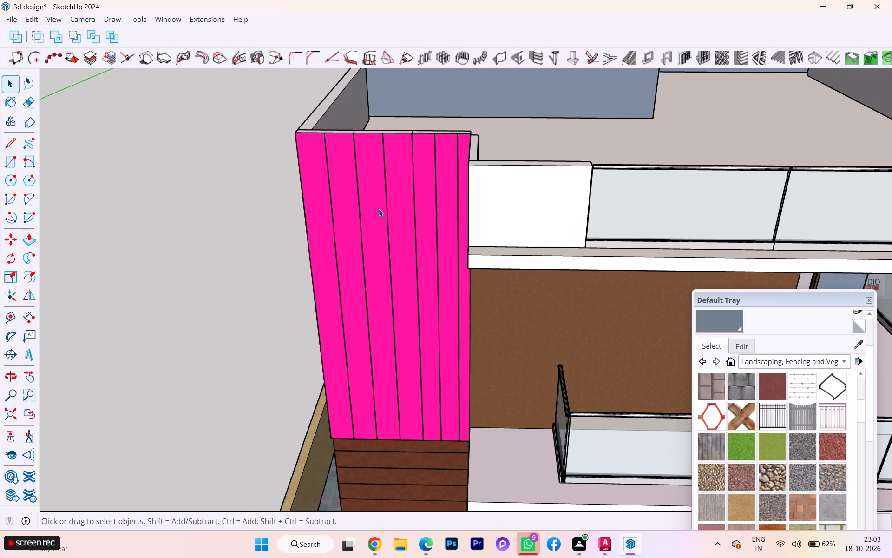
scroll(345, 217, down, 12)
scroll(326, 215, up, 2)
scroll(326, 215, down, 2)
scroll(326, 215, up, 1)
scroll(326, 215, down, 3)
scroll(379, 209, down, 3)
scroll(639, 214, up, 5)
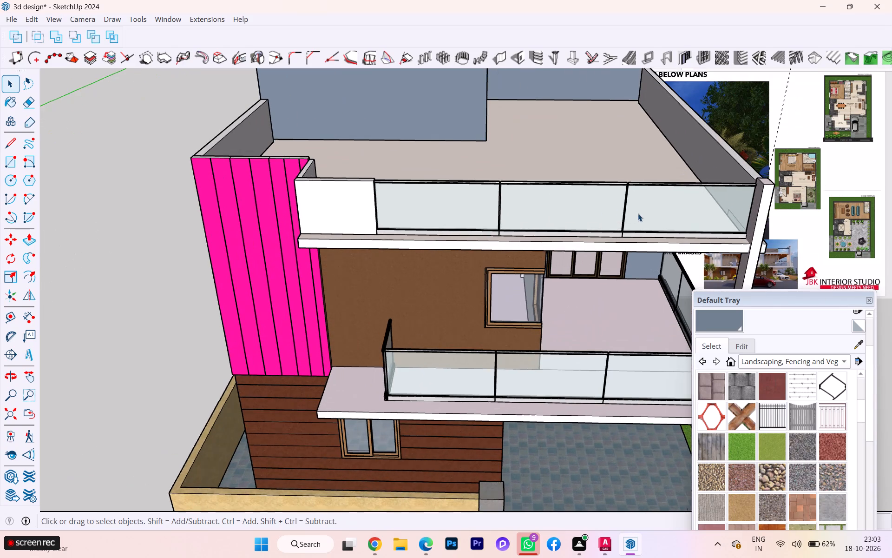
scroll(375, 213, down, 1)
Paint the connected parapet and return wall with the material sampled from the white side parapet of the terrace.
triple_click(355, 199)
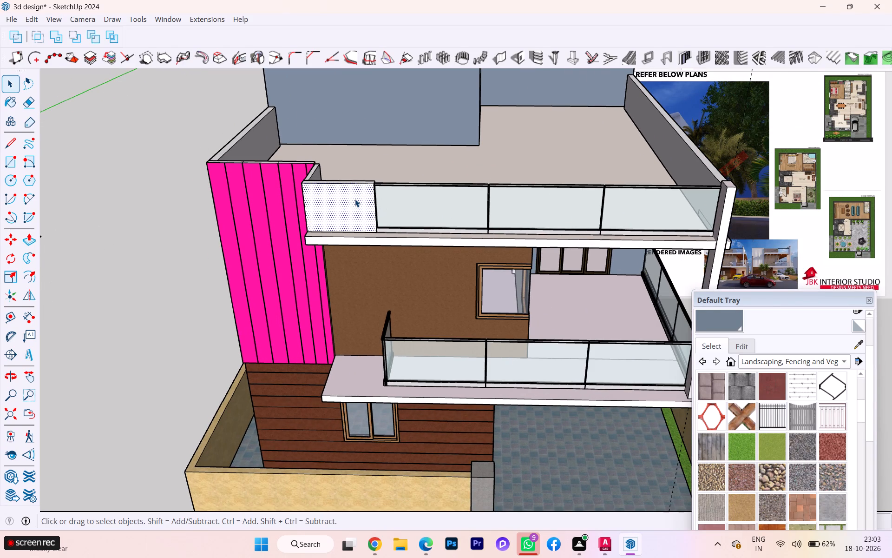
scroll(294, 199, down, 4)
middle_drag(551, 199, 350, 154)
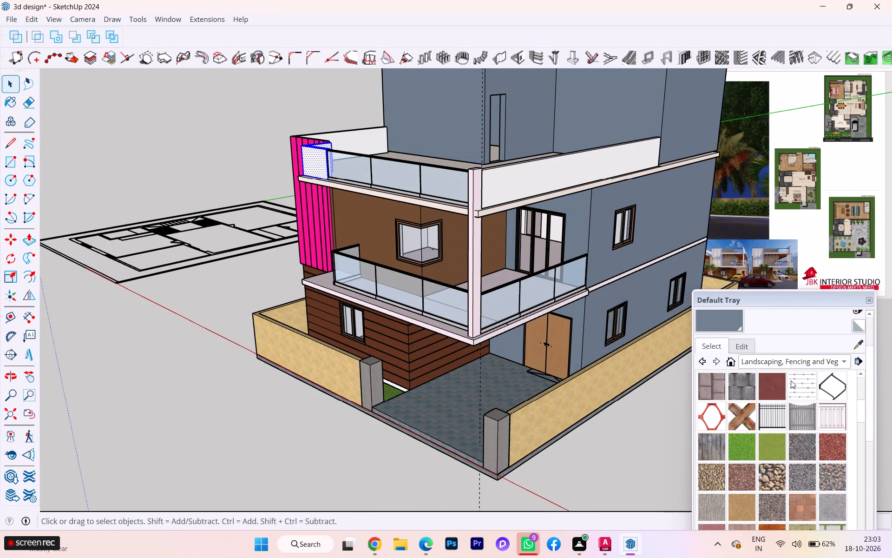
click(860, 344)
click(562, 168)
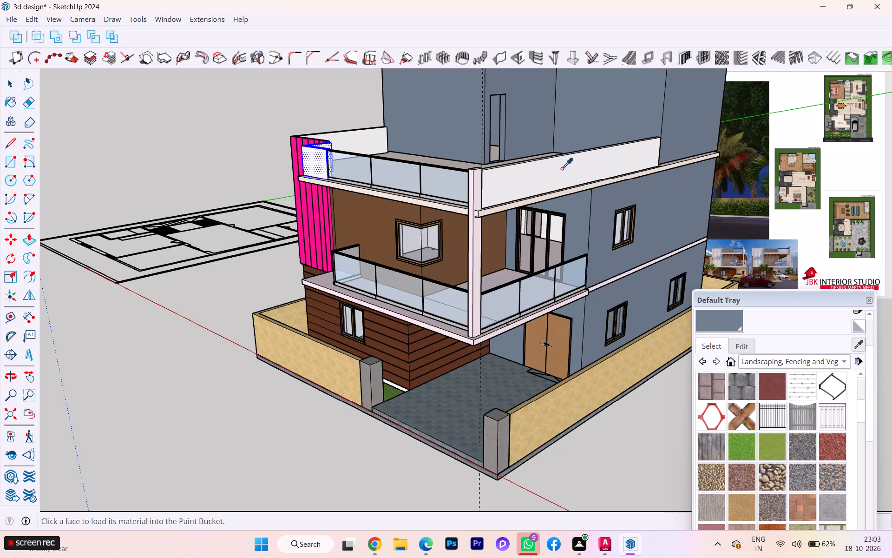
click(322, 159)
scroll(321, 151, down, 1)
scroll(321, 151, up, 4)
scroll(323, 146, down, 2)
scroll(323, 146, up, 3)
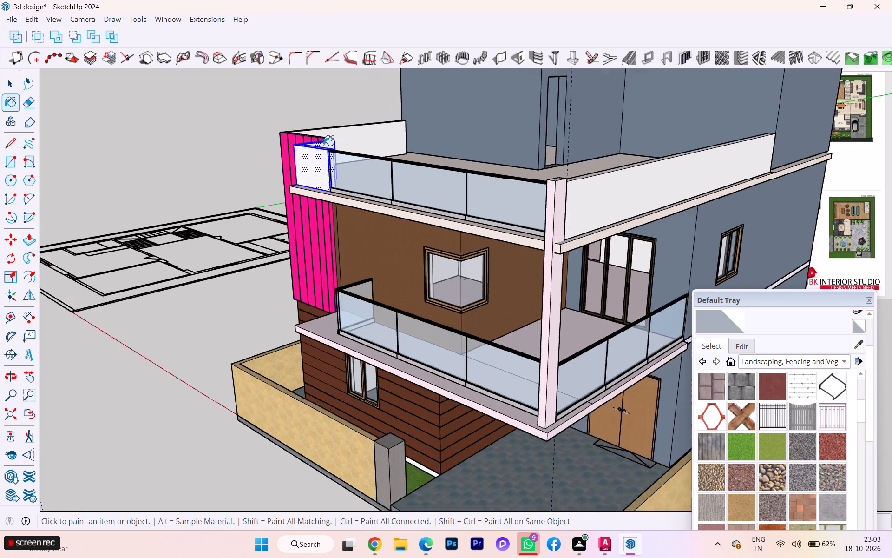
scroll(323, 146, up, 2)
scroll(323, 146, down, 1)
scroll(323, 146, up, 1)
scroll(323, 146, down, 1)
scroll(323, 146, up, 3)
click(323, 146)
triple_click(323, 146)
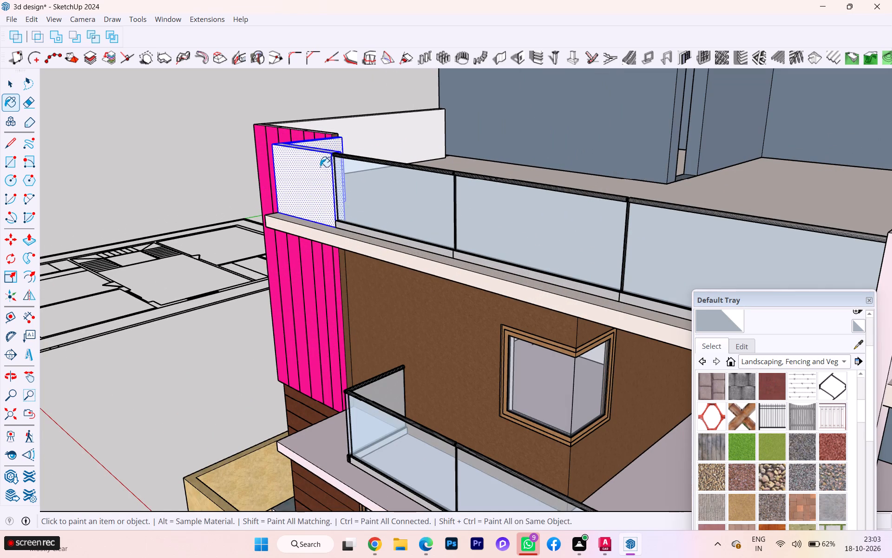
double_click(315, 175)
key(space)
click(245, 307)
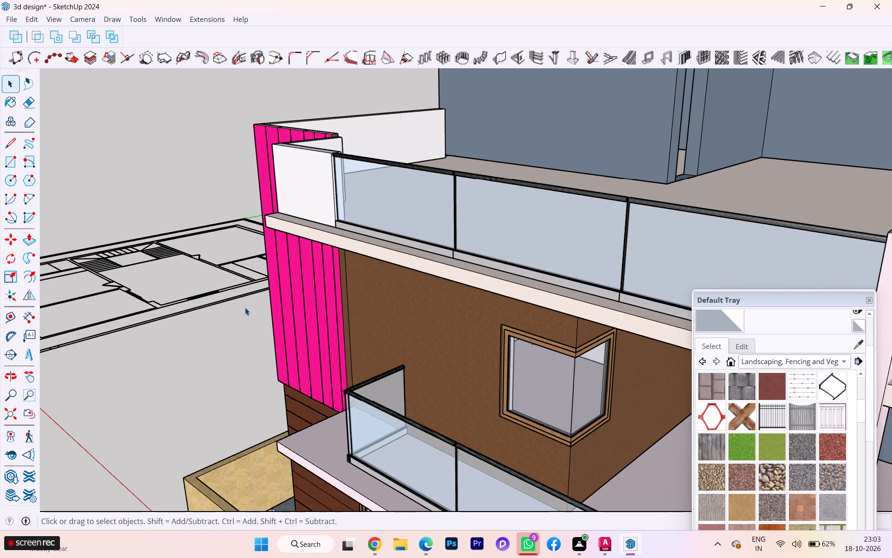
Paint all faces inside the top roof slab group with the cream material sampled from the terrace slab's edge band.
scroll(234, 291, down, 6)
middle_drag(252, 276, 406, 223)
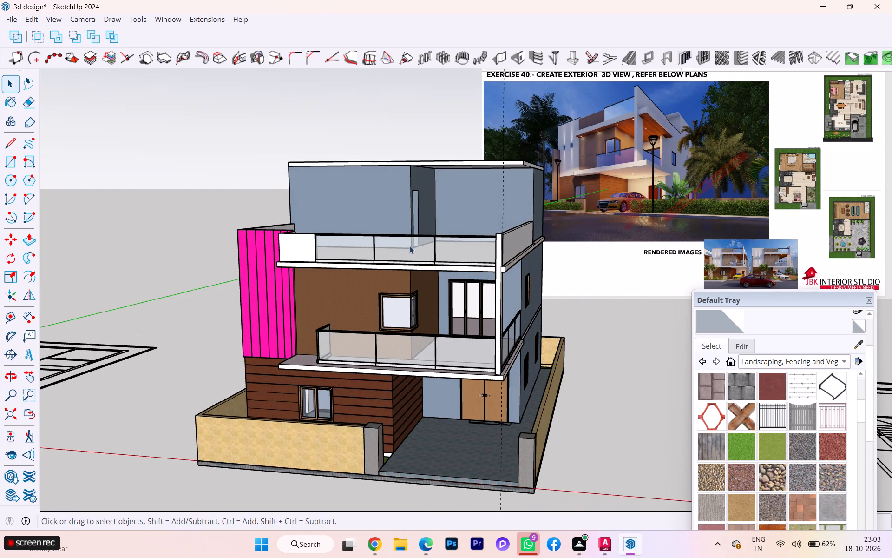
scroll(422, 273, down, 2)
middle_drag(422, 269, 307, 257)
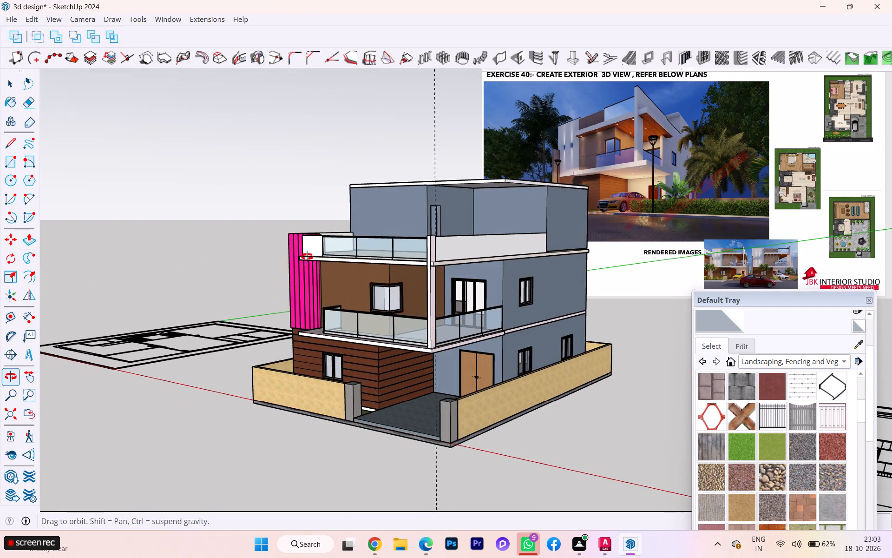
middle_drag(307, 257, 329, 254)
double_click(470, 175)
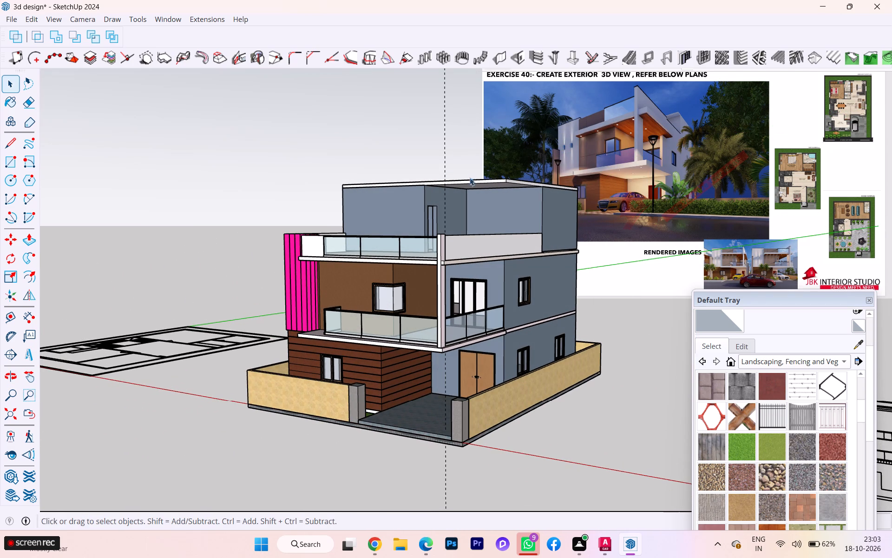
double_click(470, 183)
double_click(475, 180)
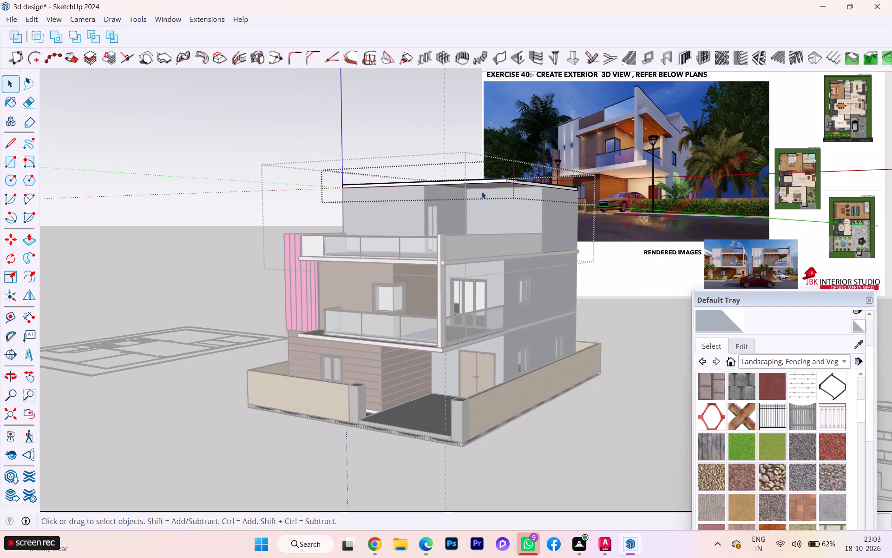
triple_click(478, 179)
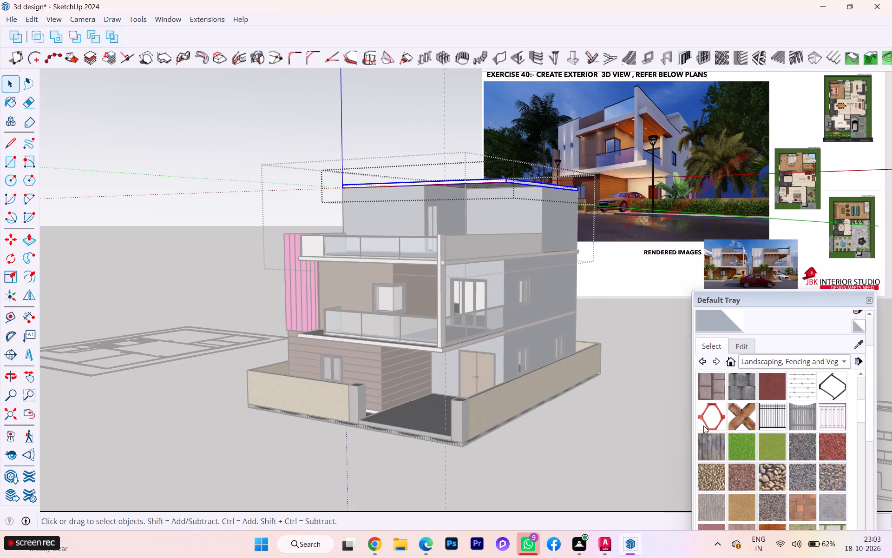
click(856, 345)
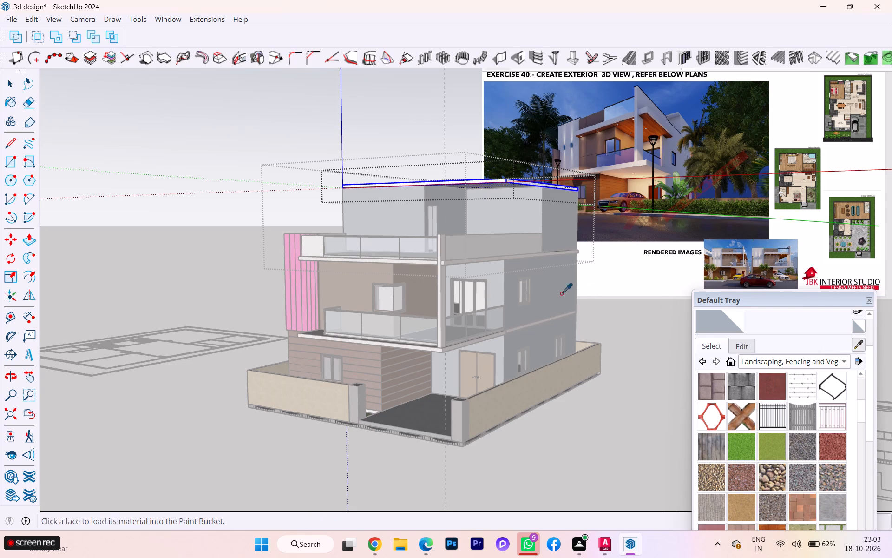
scroll(518, 286, up, 1)
scroll(517, 286, down, 2)
scroll(517, 286, up, 3)
scroll(501, 278, down, 1)
scroll(485, 294, up, 6)
click(449, 238)
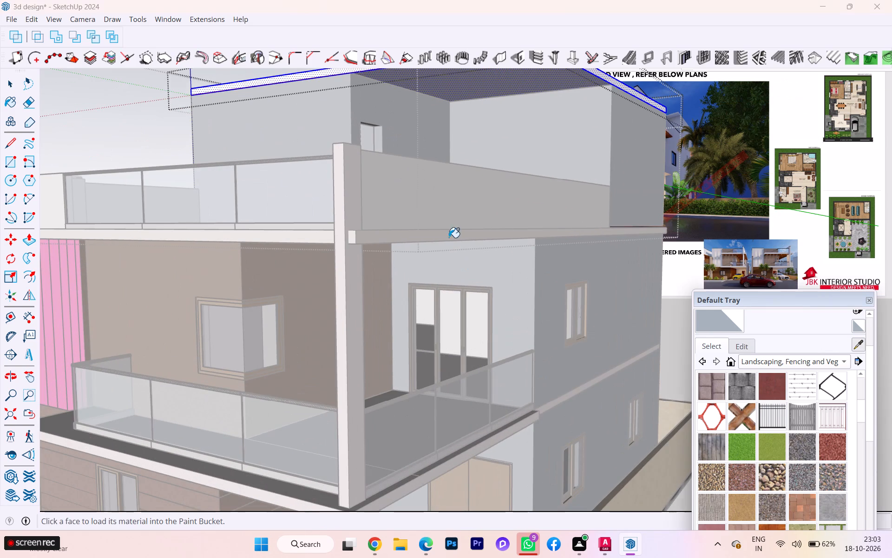
scroll(583, 127, down, 4)
click(585, 94)
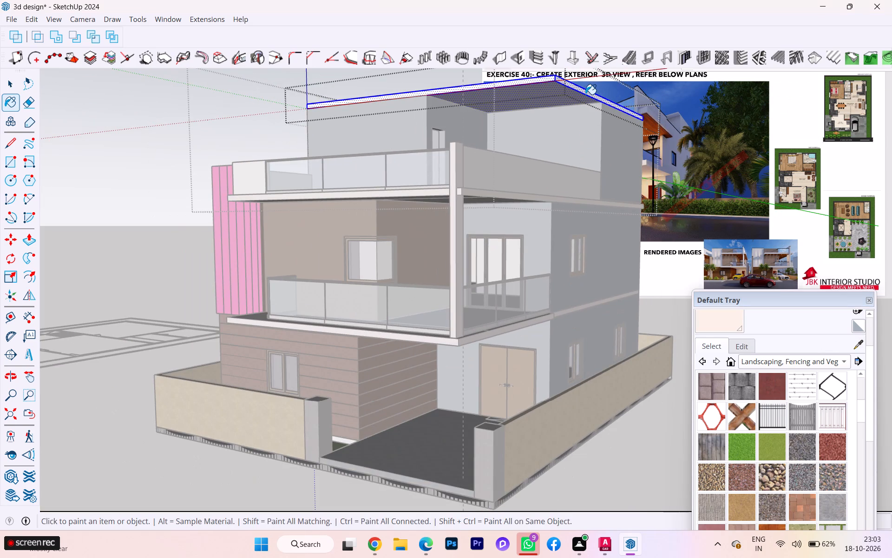
key(space)
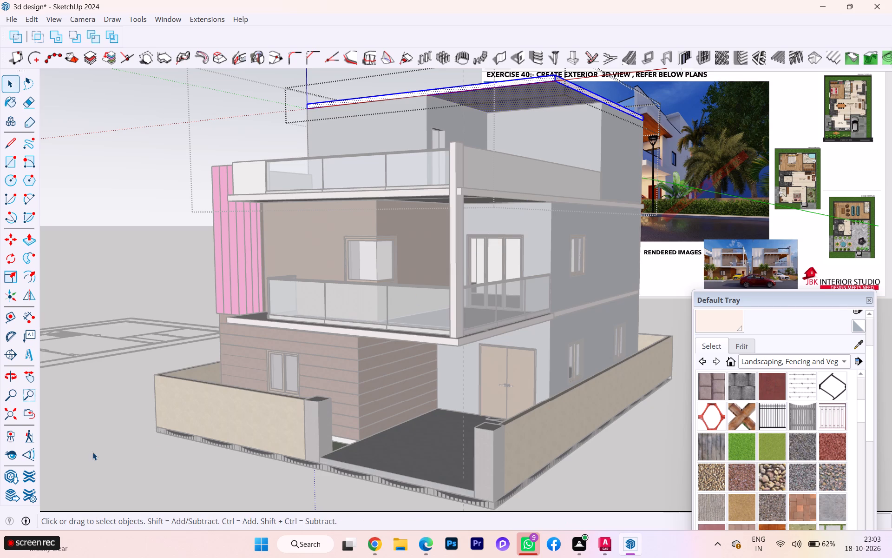
click(92, 452)
double_click(111, 438)
Copy the brown door from inside its nested group on the ground-floor side wall, and leave the group.
scroll(260, 426, down, 4)
middle_drag(265, 430, 269, 443)
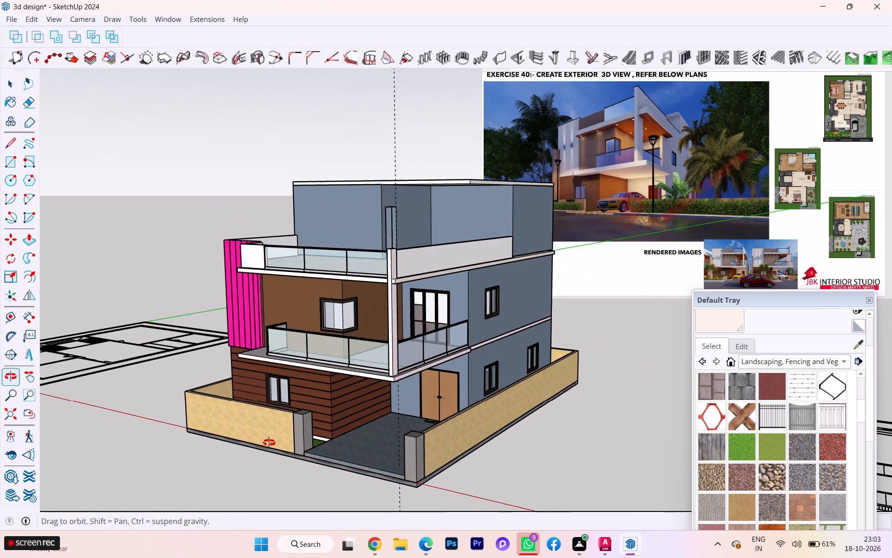
middle_drag(269, 443, 293, 478)
scroll(302, 374, down, 1)
middle_drag(302, 374, 706, 372)
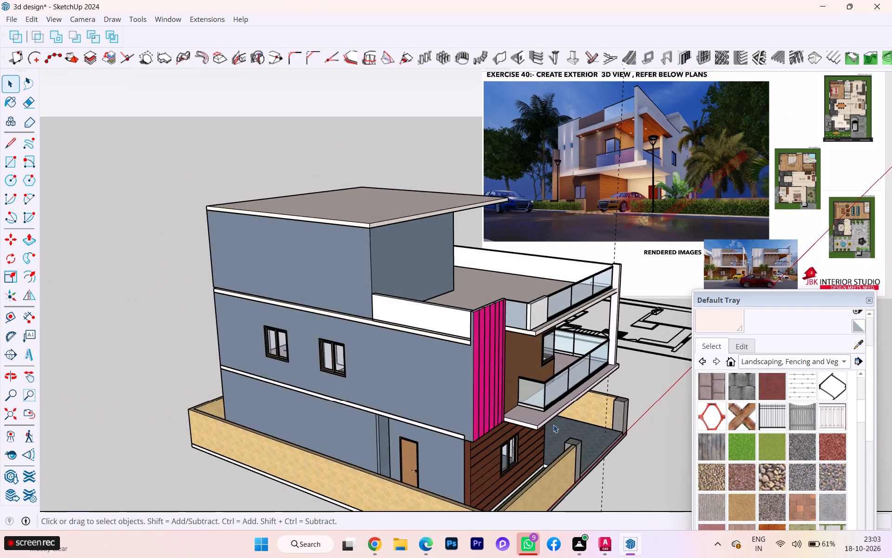
scroll(500, 452, up, 4)
click(374, 458)
triple_click(376, 455)
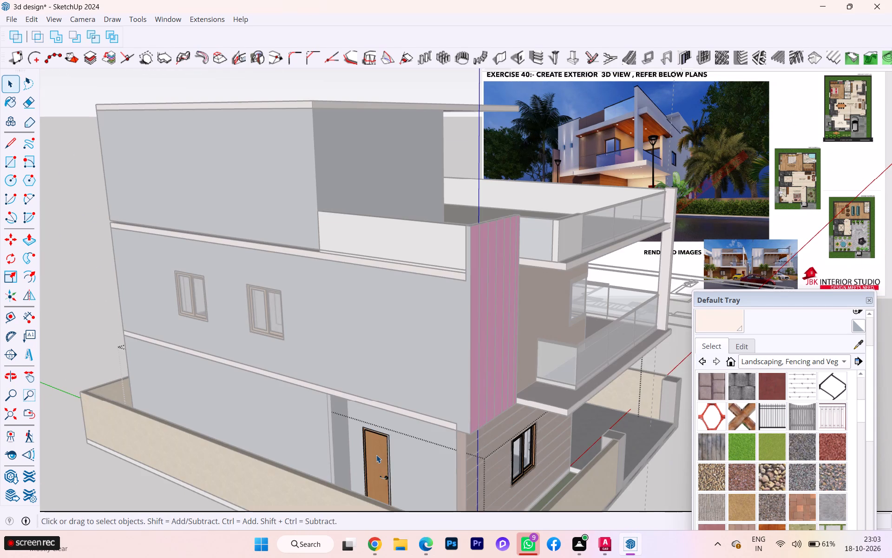
triple_click(376, 455)
click(376, 455)
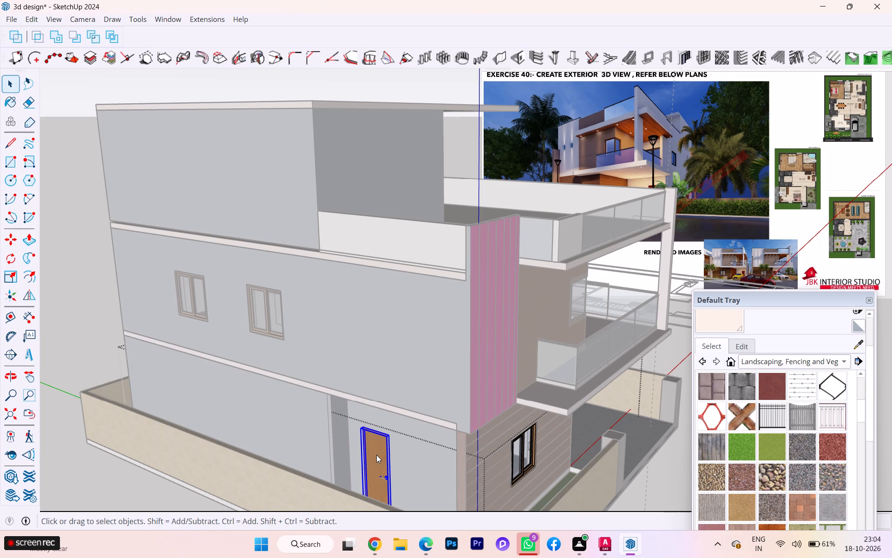
key(ctrl+c)
scroll(520, 407, down, 3)
double_click(82, 440)
double_click(123, 437)
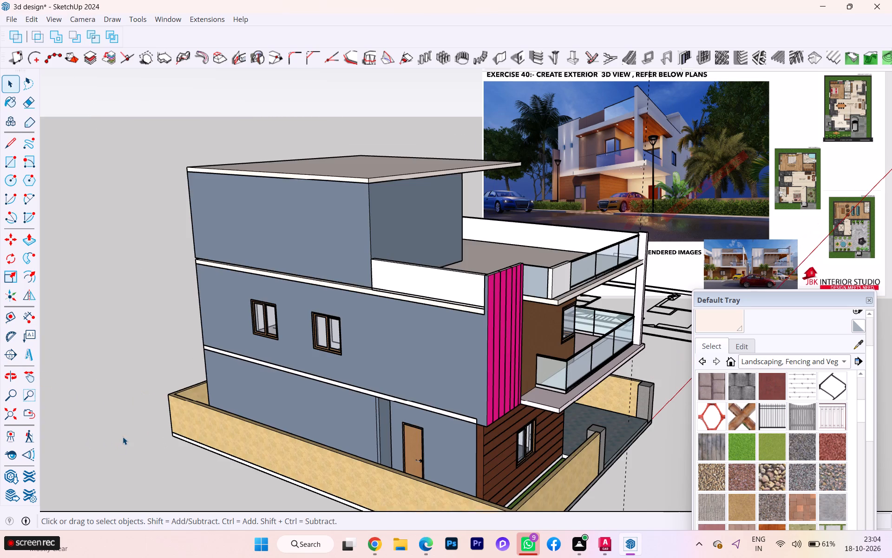
Paste the copied brown door into the empty doorway of the terrace room, aligned to the opening's bottom corner.
middle_drag(525, 432, 0, 442)
middle_drag(570, 359, 309, 386)
scroll(480, 298, up, 1)
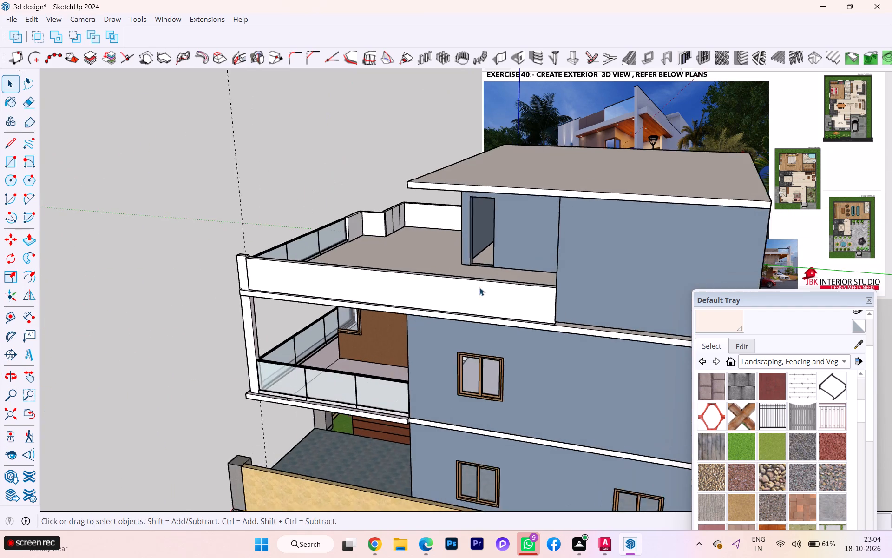
scroll(479, 287, up, 2)
middle_drag(478, 255, 479, 325)
middle_drag(515, 247, 544, 196)
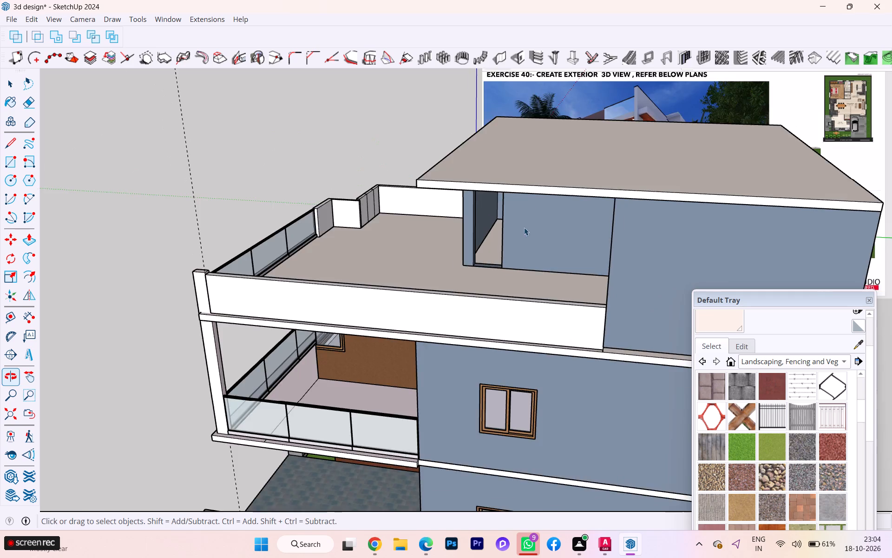
scroll(524, 227, up, 4)
scroll(522, 234, down, 1)
scroll(518, 245, up, 4)
key(ctrl+v)
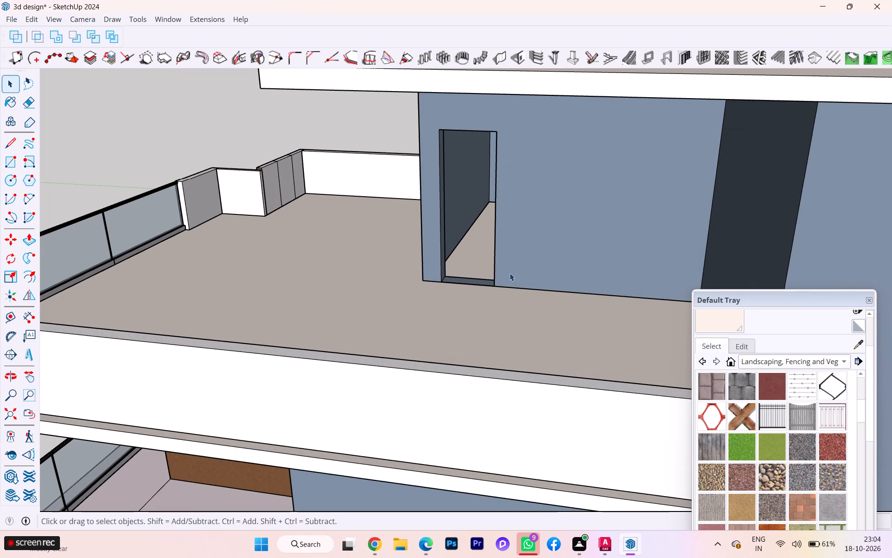
scroll(471, 259, down, 4)
scroll(452, 279, up, 2)
scroll(452, 279, down, 2)
scroll(452, 279, up, 2)
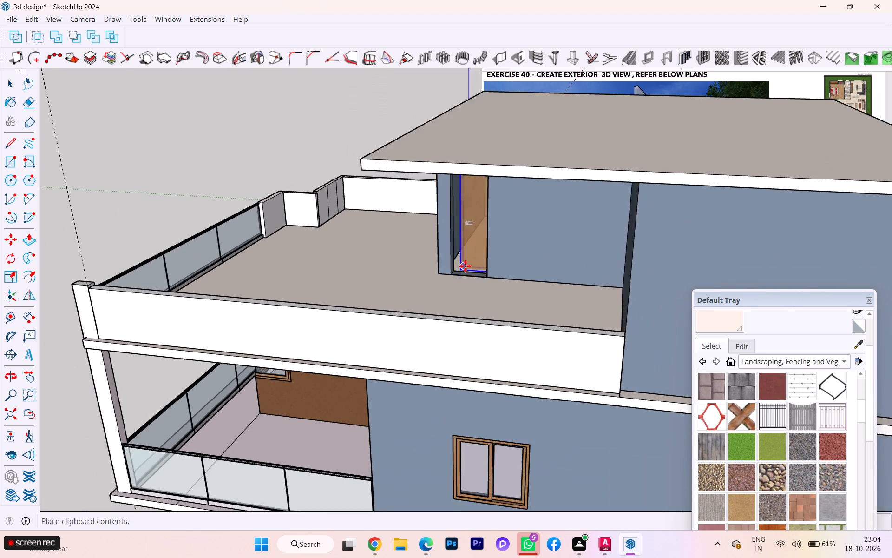
scroll(466, 266, down, 1)
scroll(466, 266, up, 14)
scroll(456, 275, down, 2)
scroll(456, 275, up, 2)
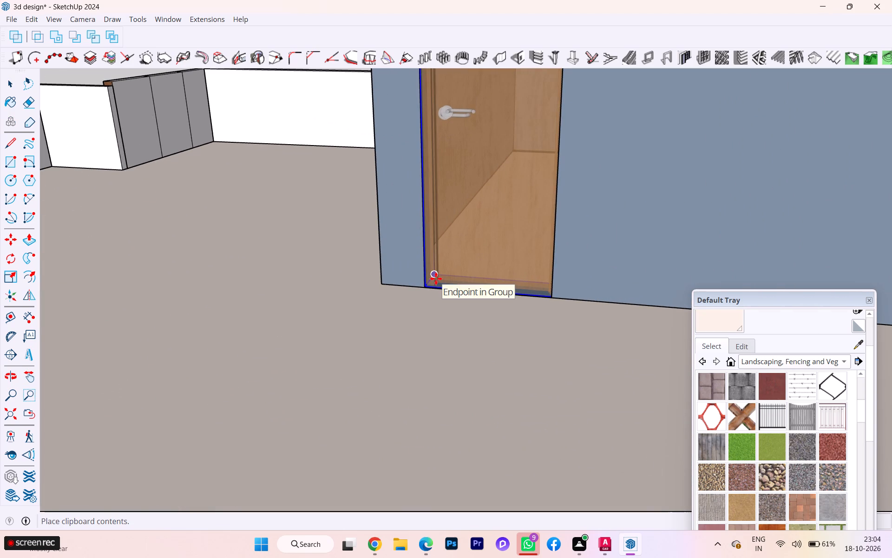
click(436, 279)
key(space)
Examine the placed terrace-room door up close and the whole house from the front corner.
scroll(432, 282, down, 1)
scroll(435, 281, up, 3)
scroll(436, 281, down, 1)
scroll(436, 280, up, 2)
scroll(437, 280, down, 7)
scroll(485, 255, up, 2)
scroll(486, 254, down, 7)
scroll(538, 232, up, 2)
scroll(539, 232, down, 1)
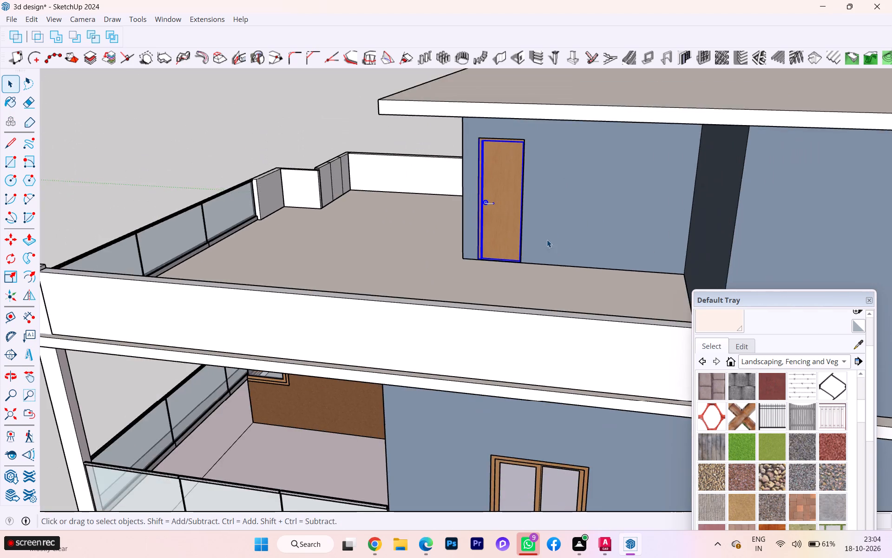
scroll(542, 243, down, 2)
scroll(542, 243, up, 2)
scroll(542, 243, down, 4)
middle_drag(534, 251, 761, 249)
click(211, 357)
scroll(292, 331, down, 1)
middle_drag(312, 325, 325, 310)
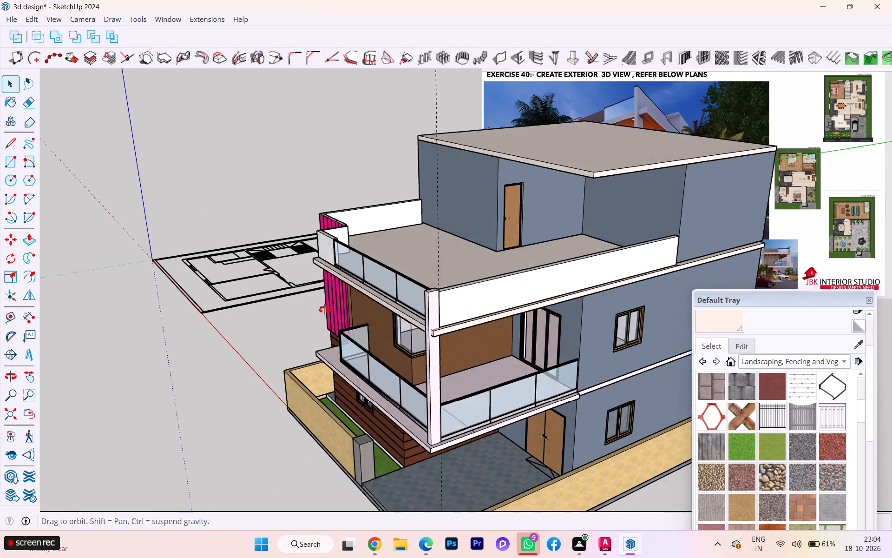
middle_drag(325, 310, 401, 238)
scroll(422, 251, down, 4)
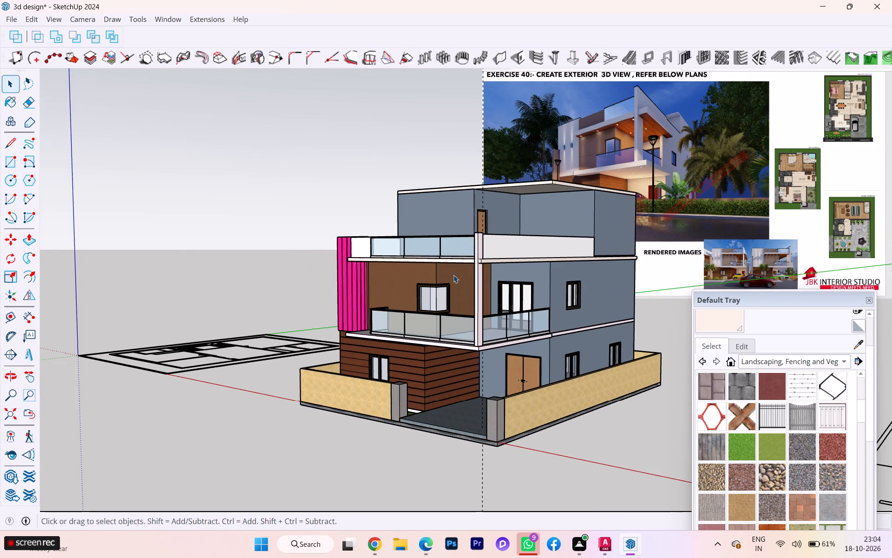
Delete the dividing edge across the underside of the terrace slab inside its group, and leave the group.
middle_drag(460, 275, 475, 196)
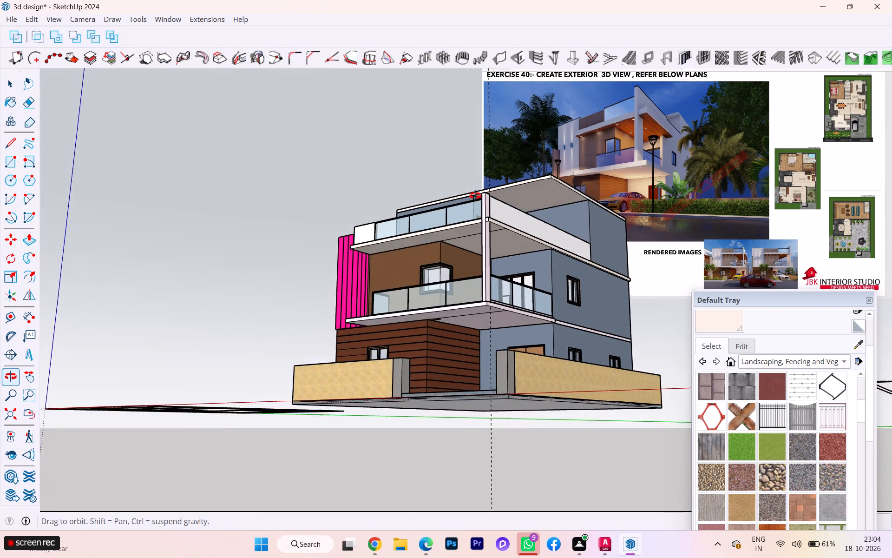
middle_drag(475, 196, 476, 195)
scroll(489, 202, up, 1)
scroll(489, 203, down, 1)
scroll(489, 203, up, 10)
scroll(486, 227, down, 5)
scroll(486, 228, up, 7)
scroll(488, 236, down, 1)
scroll(488, 237, up, 9)
scroll(445, 249, down, 1)
scroll(444, 249, up, 2)
scroll(430, 246, down, 1)
scroll(430, 246, up, 5)
scroll(430, 246, down, 2)
scroll(430, 246, up, 1)
click(420, 256)
double_click(420, 254)
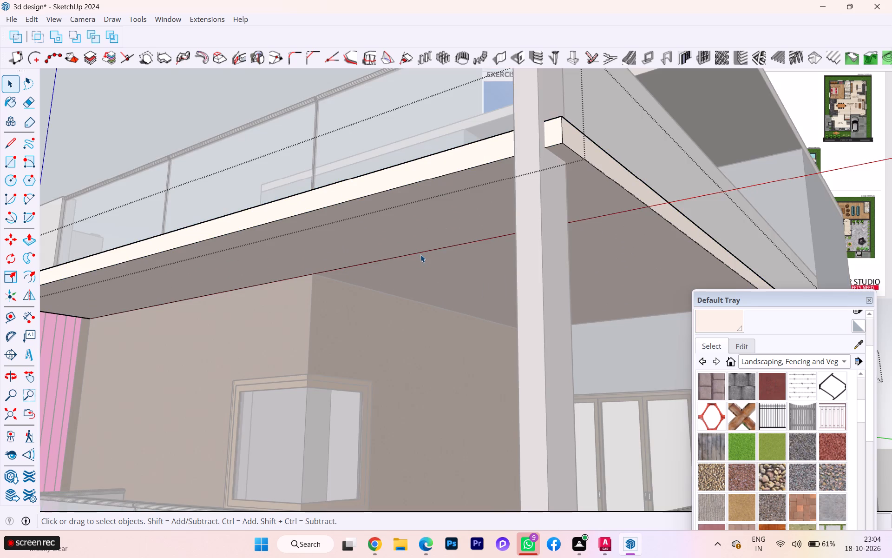
click(420, 253)
click(424, 251)
double_click(426, 255)
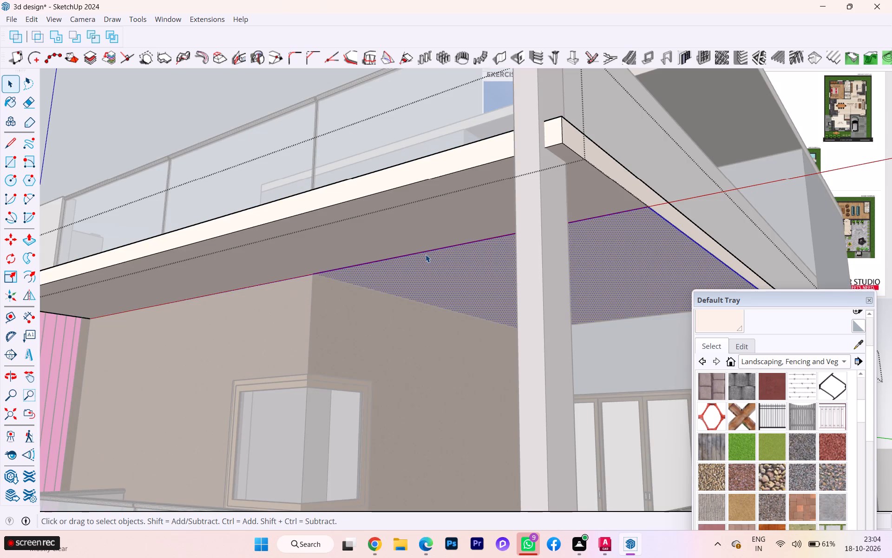
click(429, 251)
key(Delete)
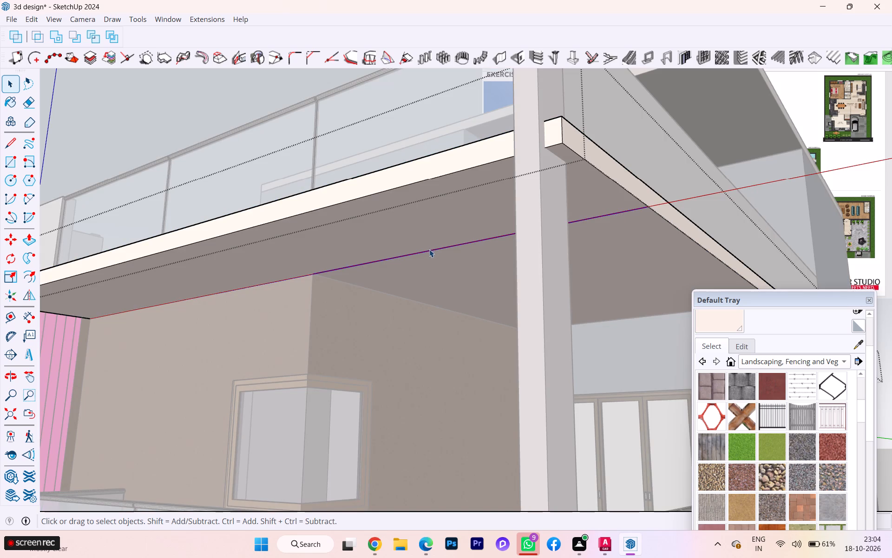
scroll(425, 254, down, 2)
scroll(425, 254, up, 1)
scroll(425, 254, down, 2)
scroll(425, 254, up, 1)
scroll(428, 254, down, 6)
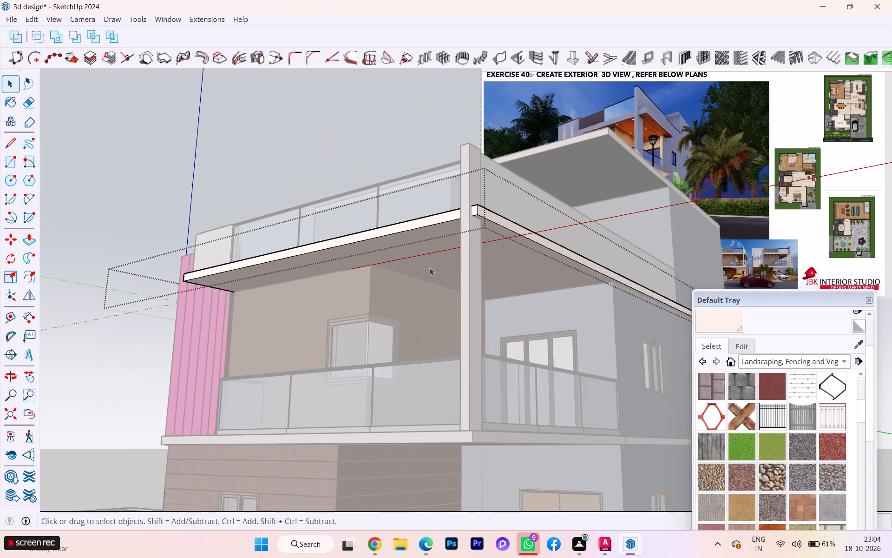
scroll(429, 267, down, 1)
middle_drag(429, 267, 622, 382)
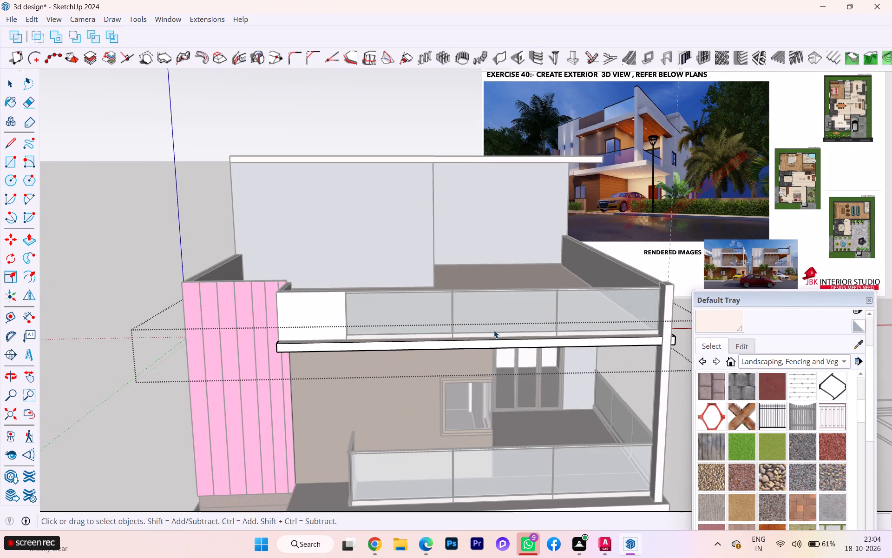
key(space)
click(98, 313)
Draw edges on the terrace slab's underside along the brown walls, from the pink panel's corner around the outer wall corner to the inner corner.
scroll(206, 299, down, 2)
scroll(234, 297, up, 4)
middle_drag(325, 291, 250, 93)
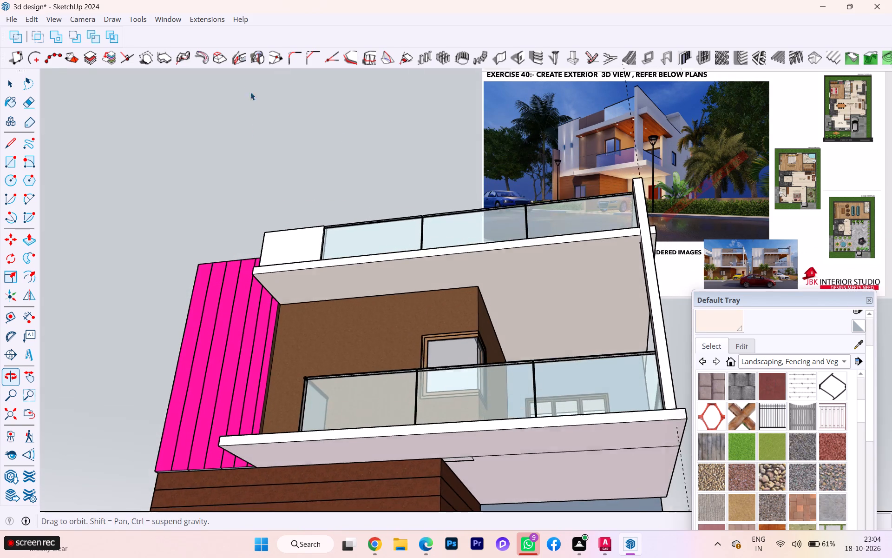
scroll(500, 259, up, 6)
click(532, 276)
triple_click(538, 279)
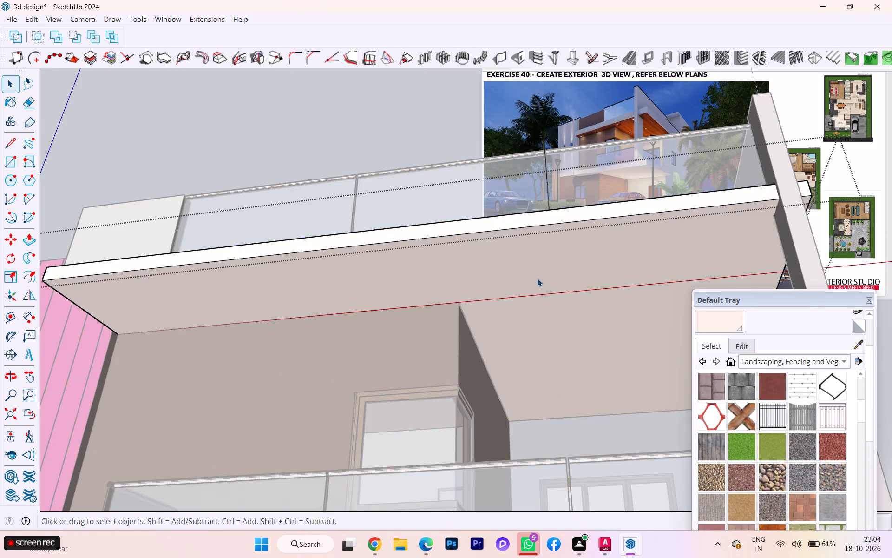
click(538, 279)
double_click(538, 279)
double_click(525, 281)
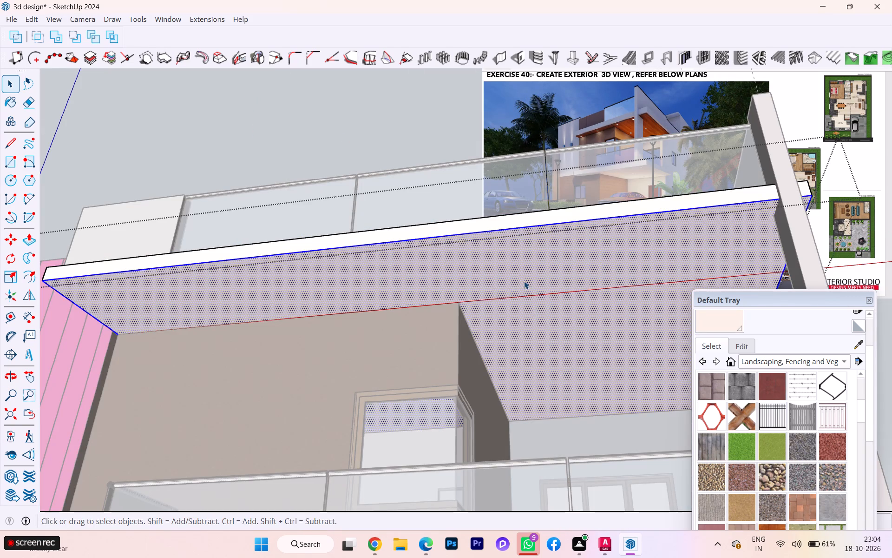
double_click(519, 280)
key(l)
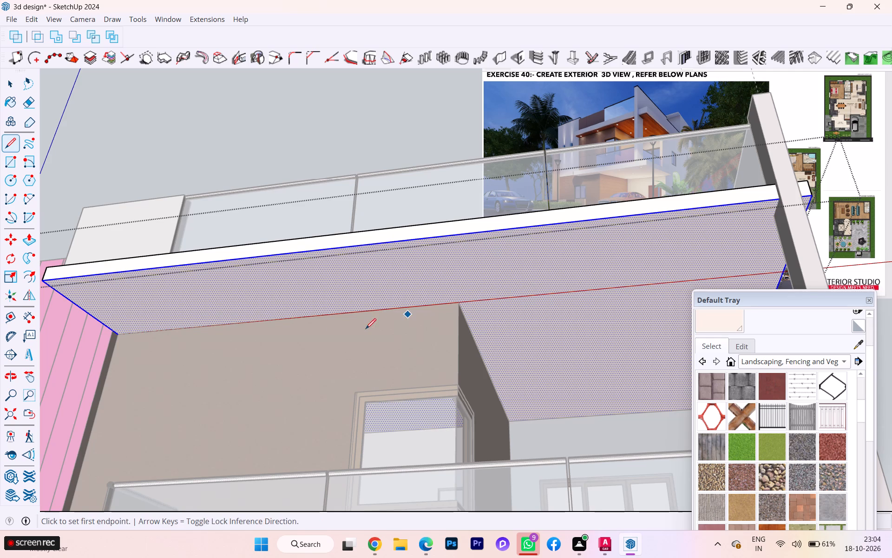
click(121, 334)
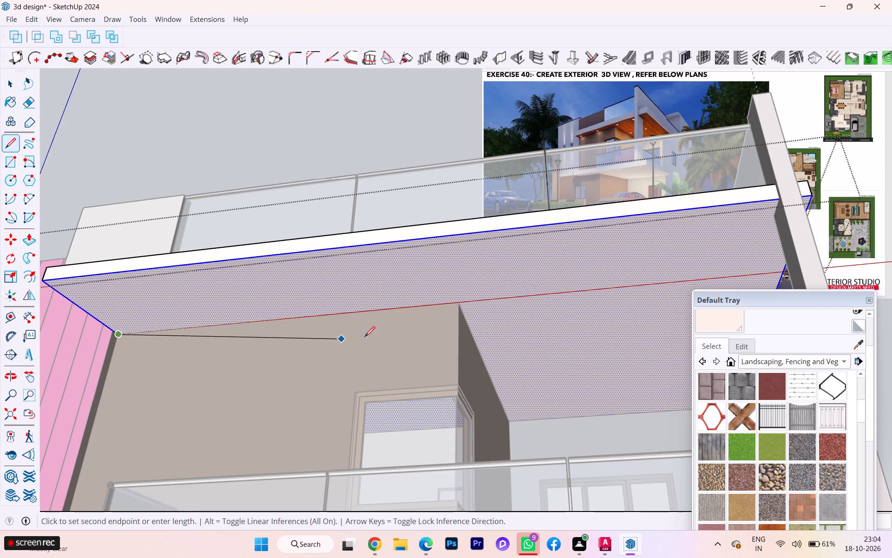
click(457, 302)
click(461, 307)
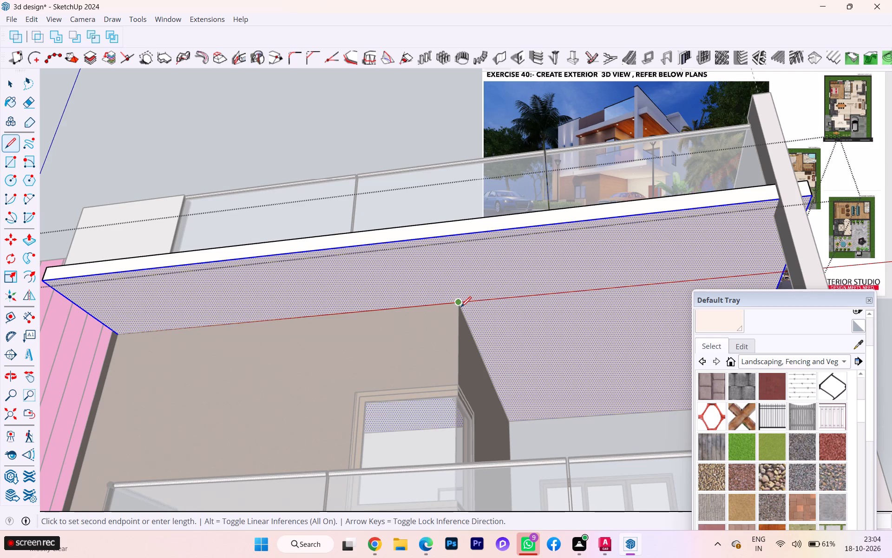
click(508, 421)
key(space)
Paint the terrace slab's underside with the orange-brown material from the Wood collection, and leave the group.
click(518, 345)
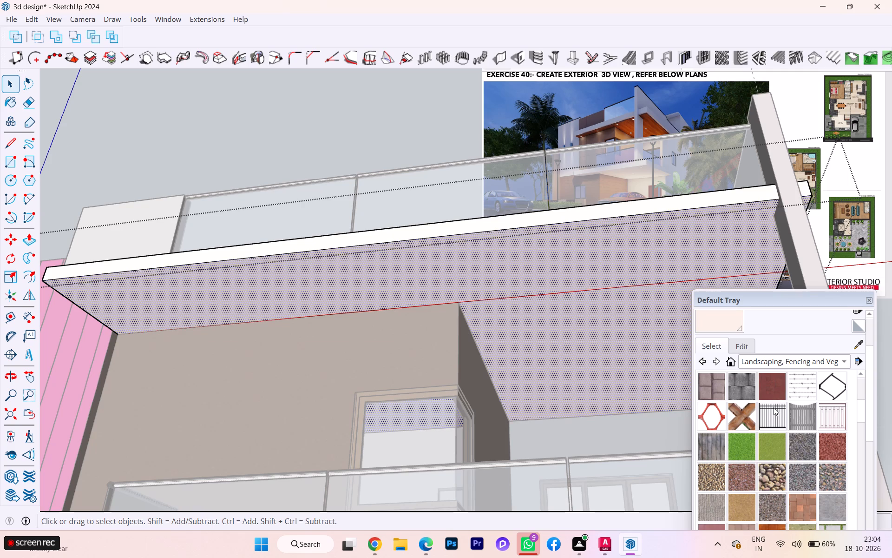
click(782, 364)
click(741, 450)
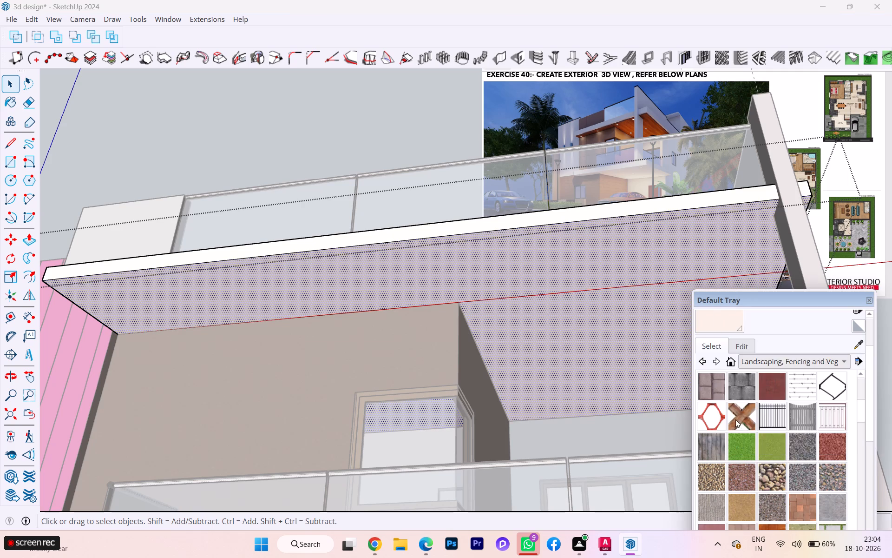
click(708, 391)
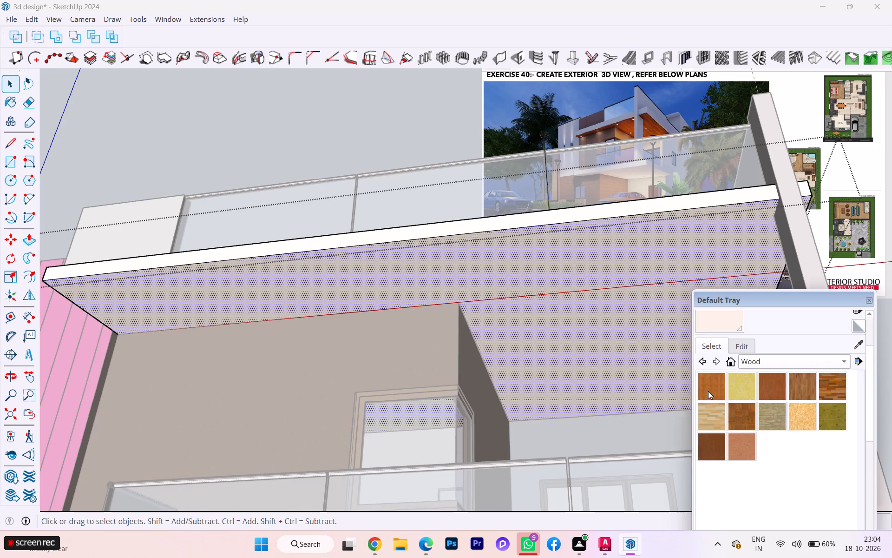
click(572, 273)
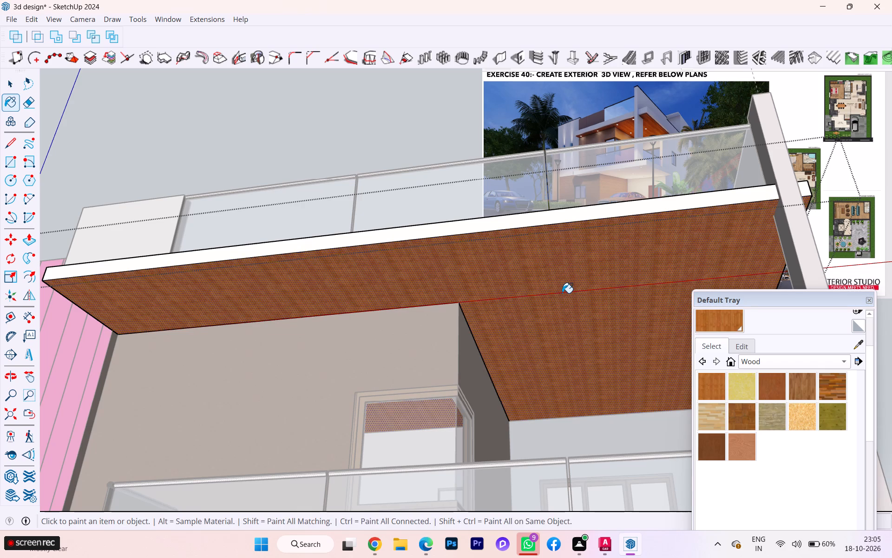
key(space)
middle_drag(588, 289, 425, 357)
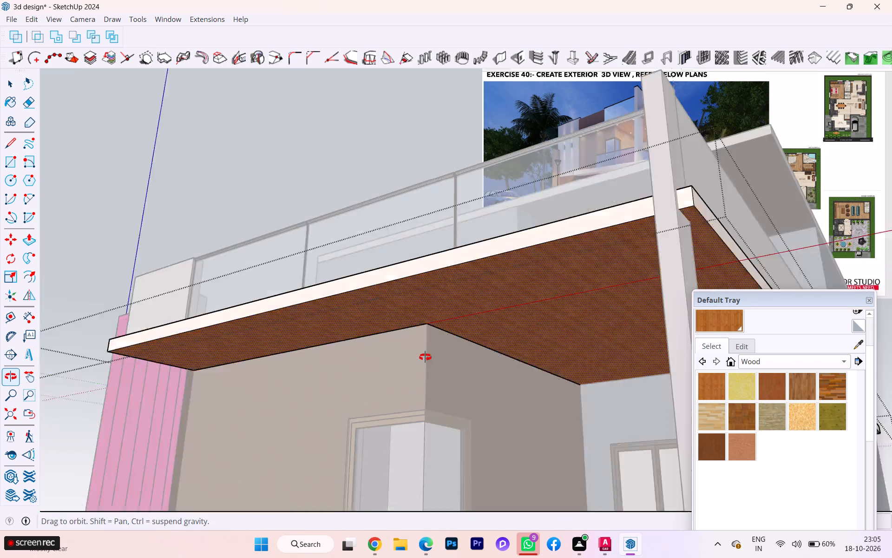
middle_drag(425, 357, 395, 370)
click(133, 301)
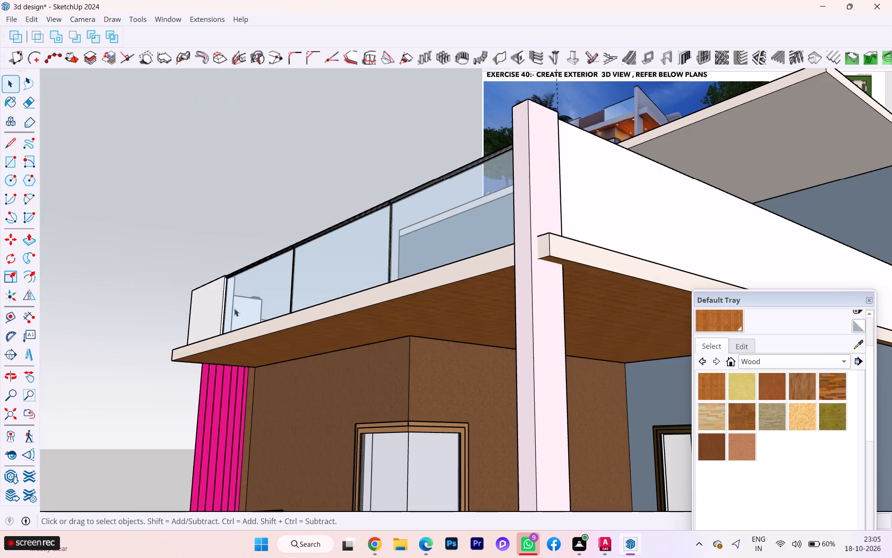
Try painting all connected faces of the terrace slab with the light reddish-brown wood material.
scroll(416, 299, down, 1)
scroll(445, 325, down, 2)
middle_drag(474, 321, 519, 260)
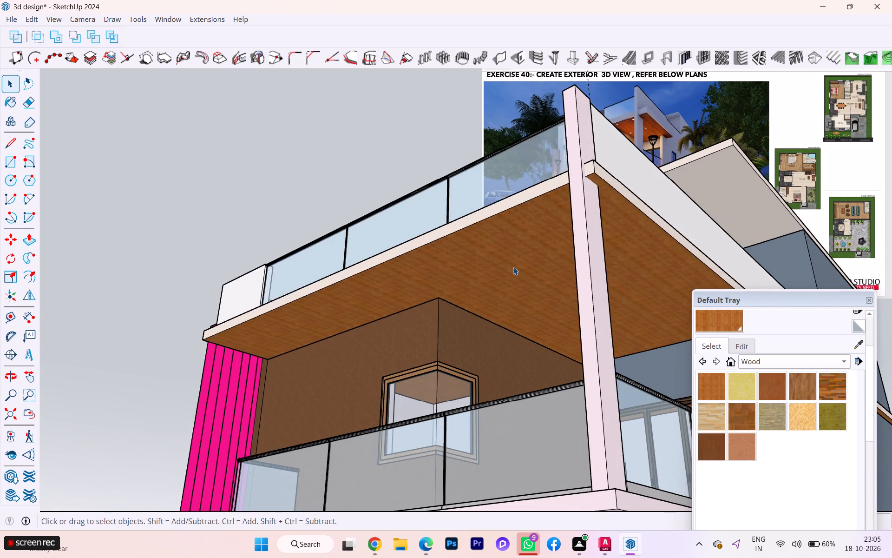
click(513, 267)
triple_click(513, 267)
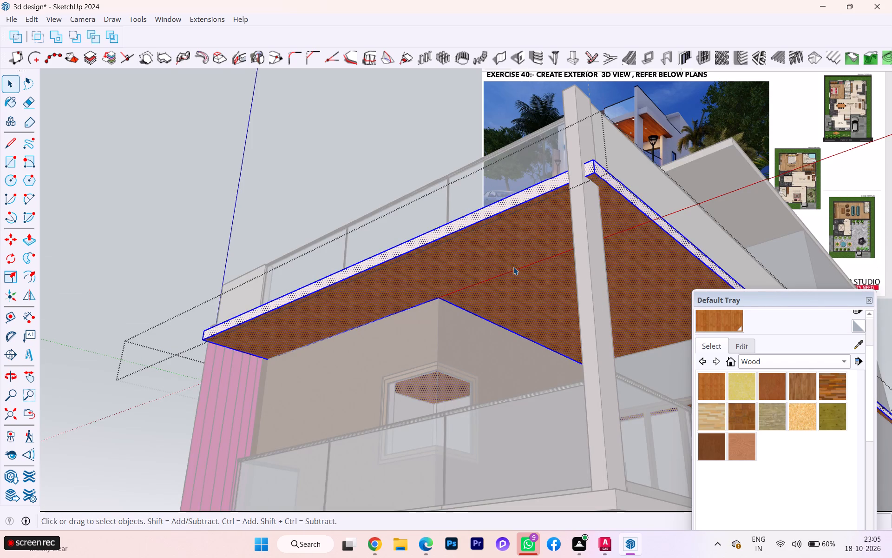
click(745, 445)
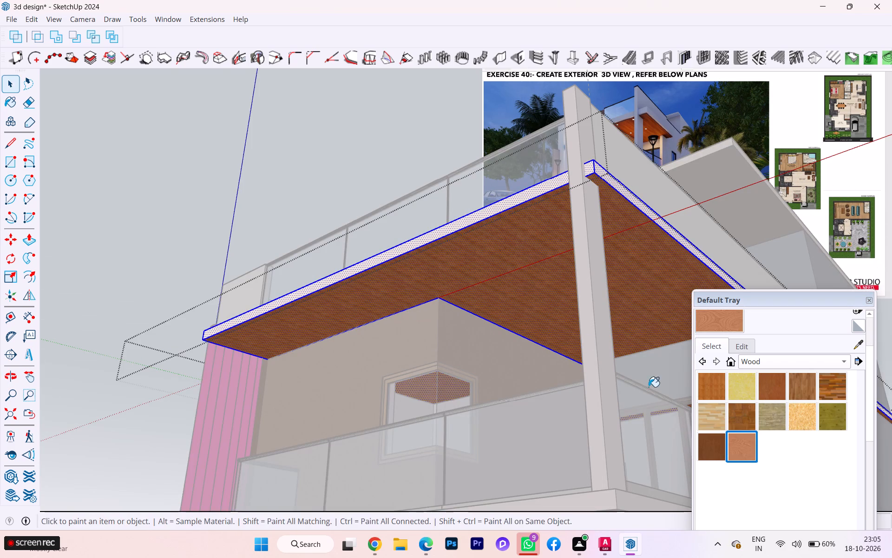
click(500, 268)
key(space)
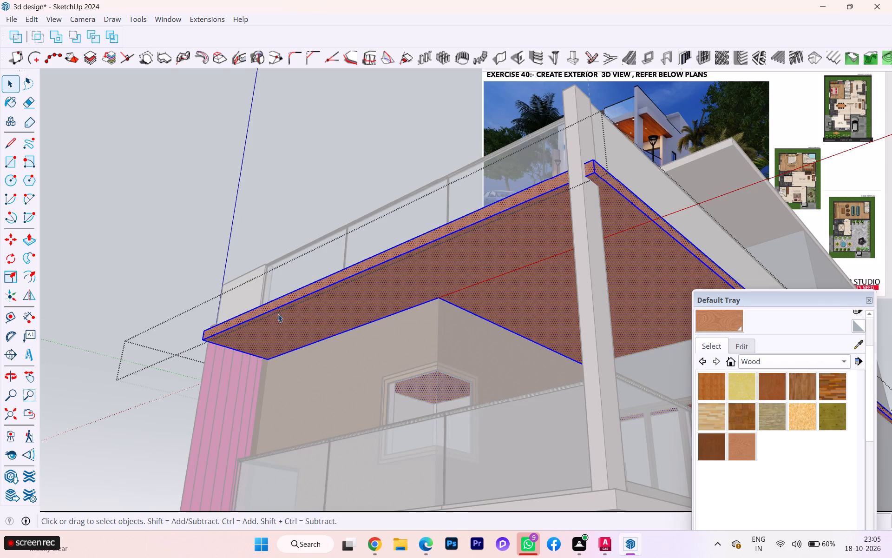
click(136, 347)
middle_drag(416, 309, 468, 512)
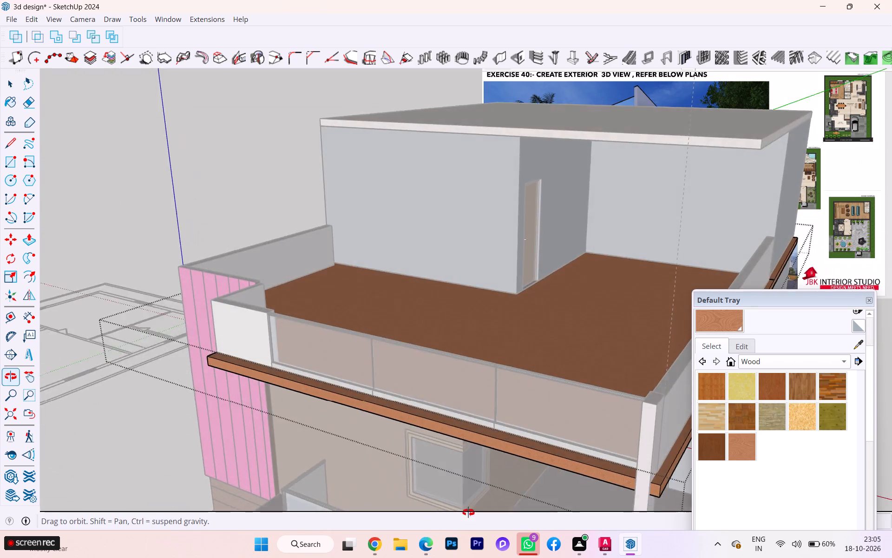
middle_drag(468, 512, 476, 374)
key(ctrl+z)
Repaint the terrace slab's underside with the darker brown parquet-like material from the Wood collection, and leave the group.
ctrl+scroll(534, 357, down, 1)
middle_drag(537, 352, 537, 340)
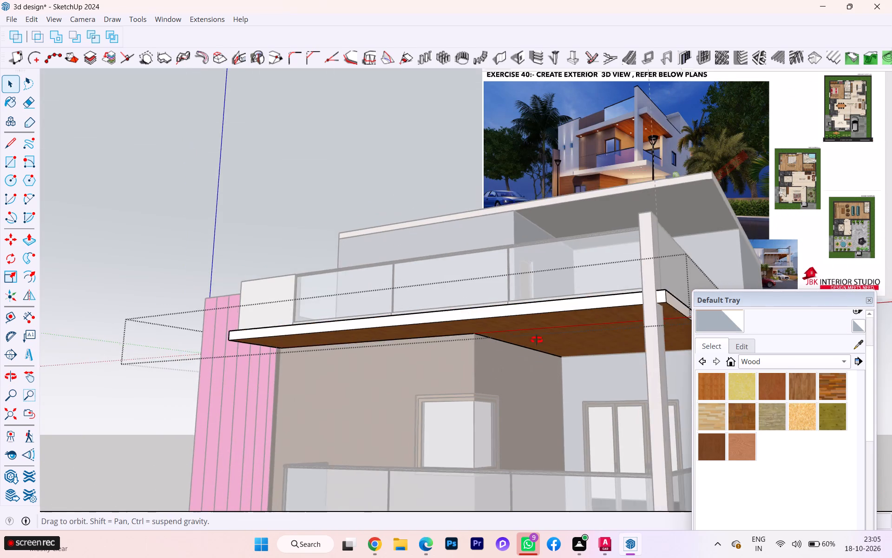
middle_drag(537, 340, 505, 238)
triple_click(515, 242)
click(515, 242)
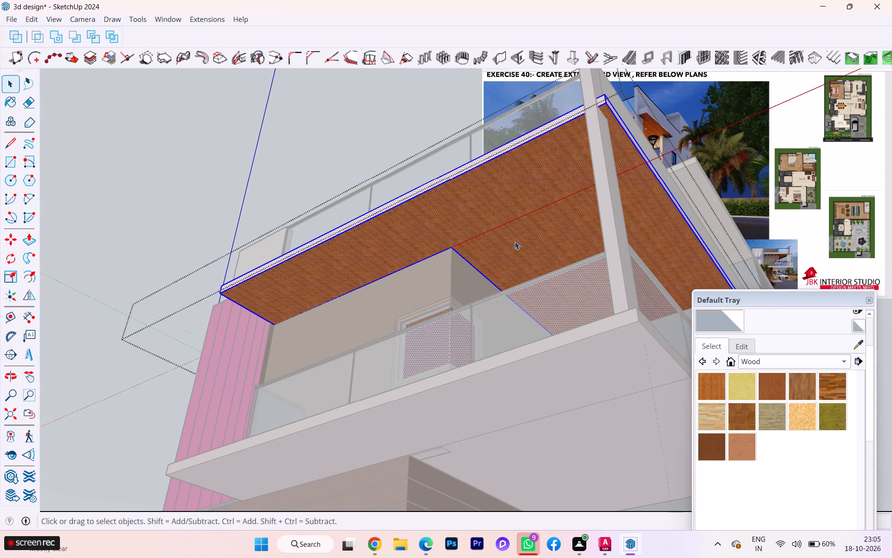
double_click(513, 240)
middle_drag(521, 257, 549, 327)
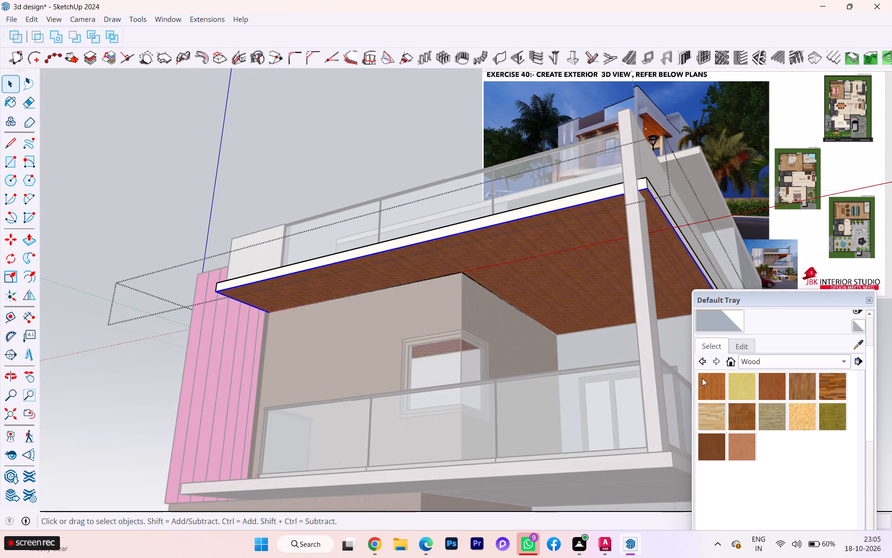
scroll(748, 383, up, 1)
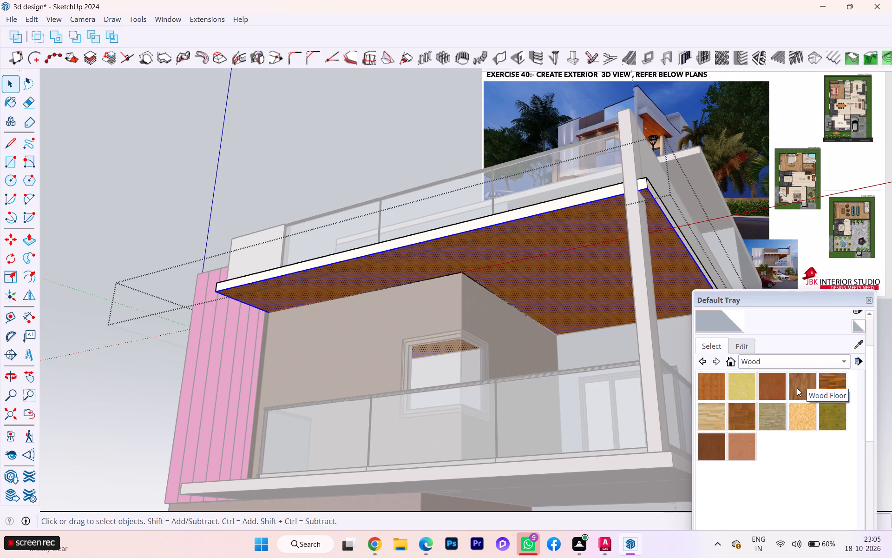
click(743, 419)
click(539, 270)
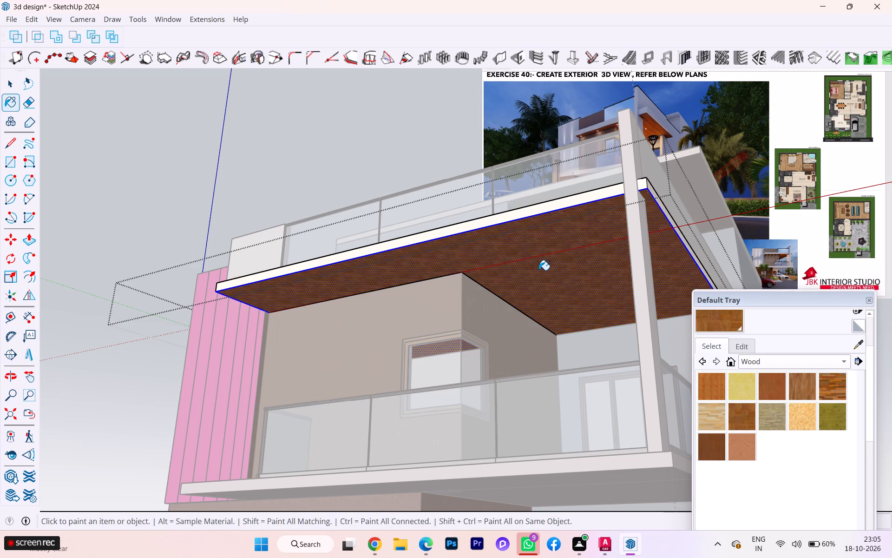
scroll(538, 281, up, 3)
key(space)
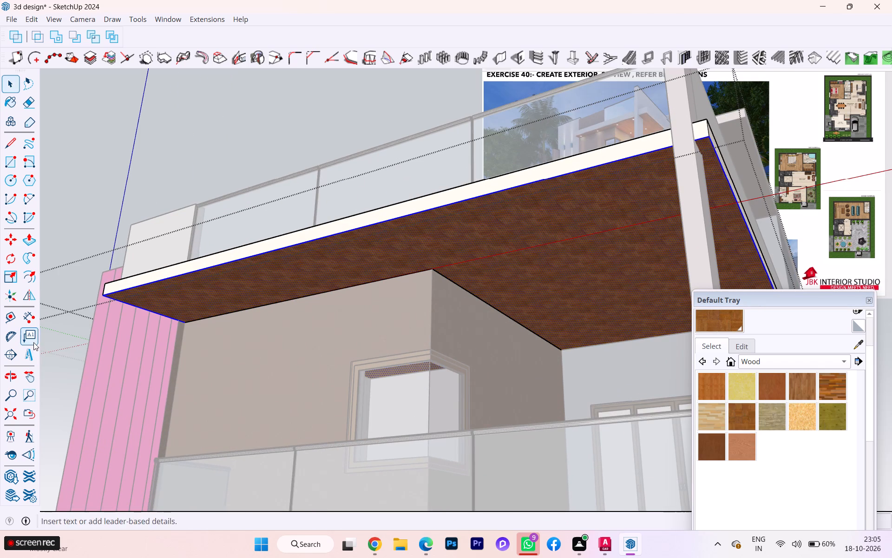
double_click(58, 329)
Examine the repainted terrace soffit from below and from the front.
scroll(536, 299, down, 1)
middle_drag(536, 299, 556, 341)
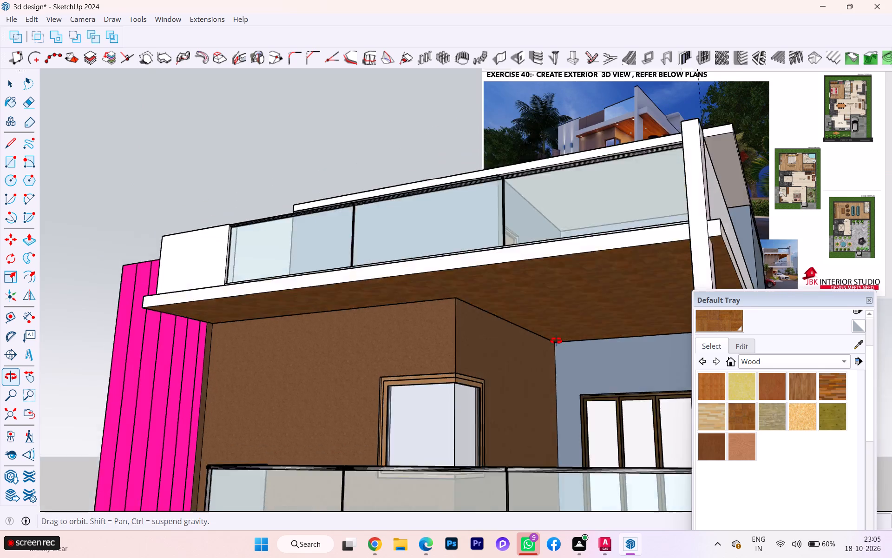
middle_drag(556, 341, 523, 319)
scroll(523, 319, up, 3)
scroll(480, 255, down, 2)
scroll(478, 252, up, 1)
scroll(477, 250, down, 4)
scroll(498, 345, down, 2)
middle_drag(503, 363, 553, 276)
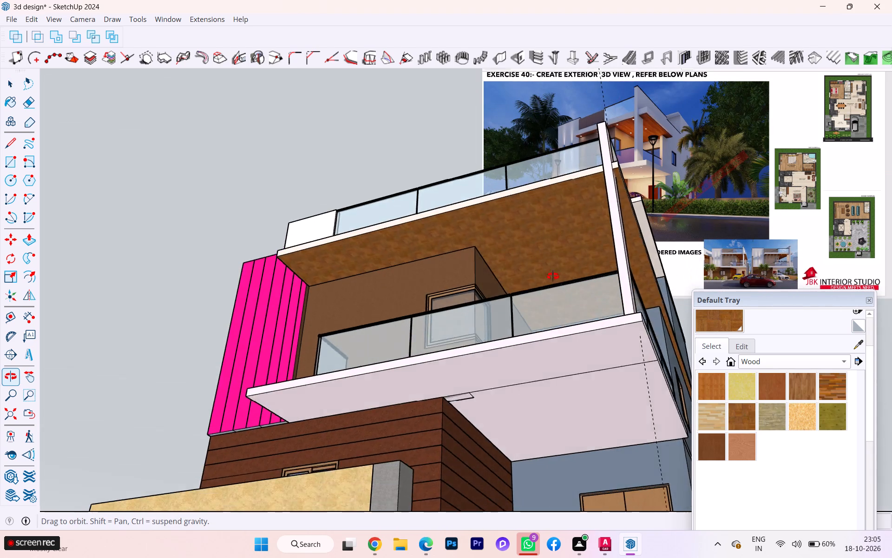
middle_drag(553, 276, 557, 261)
Examine the balcony slab's underside and the grey sliver at the wood-clad wall's corner inside their groups, and leave the groups.
click(520, 362)
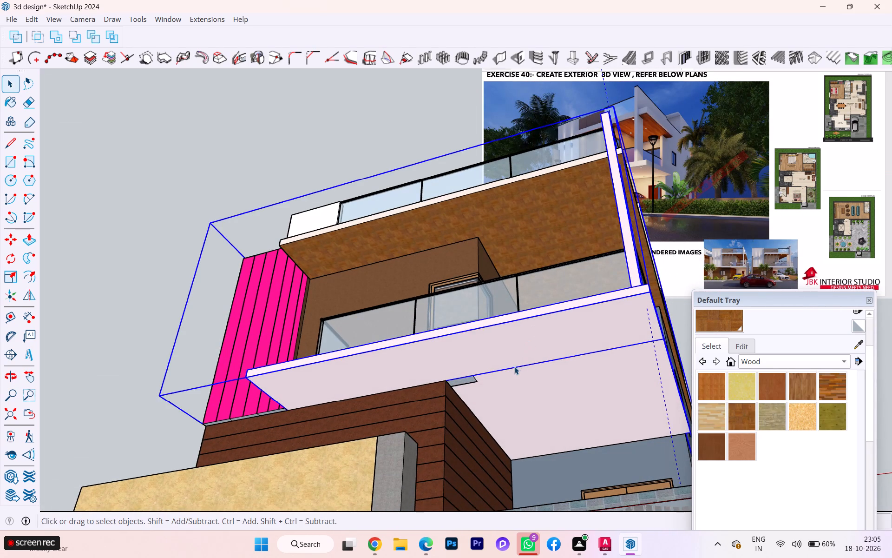
middle_drag(514, 366, 466, 315)
scroll(444, 339, up, 2)
scroll(444, 340, down, 1)
scroll(444, 341, up, 1)
scroll(457, 359, down, 2)
scroll(457, 359, up, 2)
scroll(457, 359, down, 5)
scroll(457, 359, up, 3)
scroll(457, 359, down, 6)
scroll(457, 359, up, 4)
scroll(458, 354, down, 1)
scroll(458, 354, up, 1)
scroll(458, 354, down, 2)
scroll(458, 354, up, 2)
scroll(458, 354, down, 1)
scroll(458, 354, up, 6)
scroll(458, 354, down, 1)
scroll(458, 354, up, 2)
scroll(458, 354, down, 1)
scroll(458, 354, up, 1)
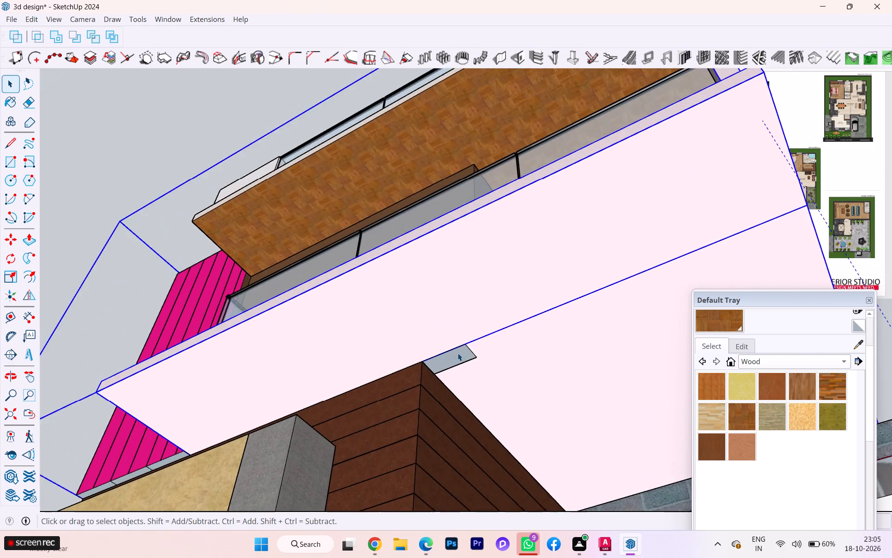
scroll(458, 353, up, 1)
scroll(458, 352, down, 2)
scroll(458, 352, up, 5)
scroll(458, 352, down, 2)
scroll(458, 352, up, 1)
scroll(455, 356, down, 1)
scroll(455, 356, up, 1)
scroll(455, 356, down, 4)
scroll(455, 356, up, 2)
click(449, 360)
double_click(448, 365)
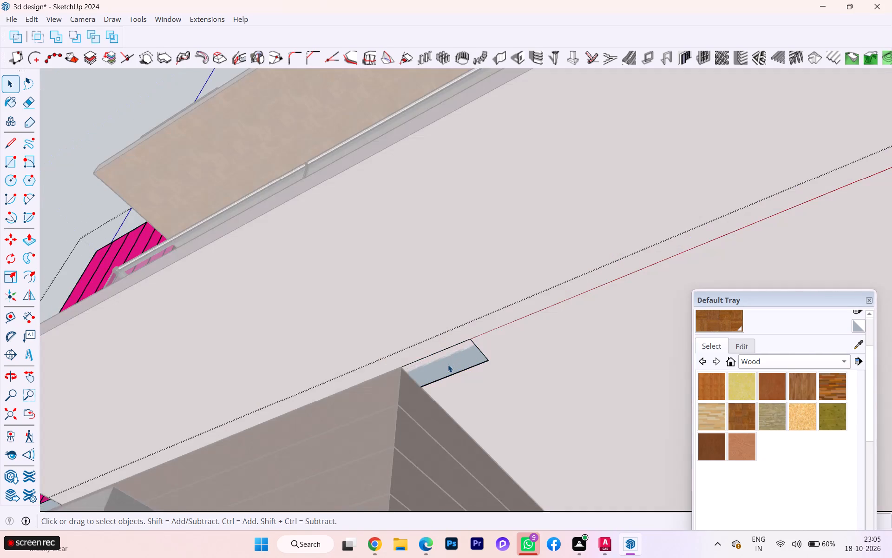
click(448, 365)
double_click(447, 368)
click(447, 368)
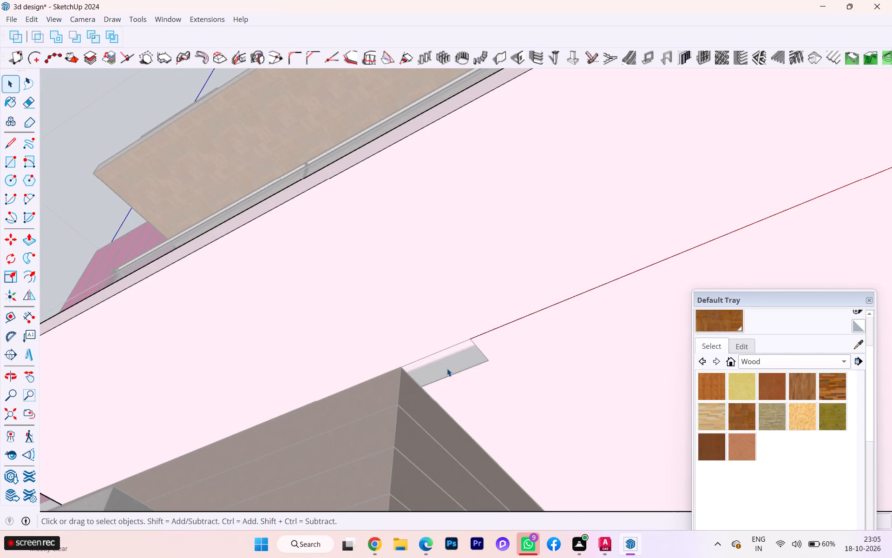
scroll(446, 366, down, 1)
middle_drag(446, 366, 427, 436)
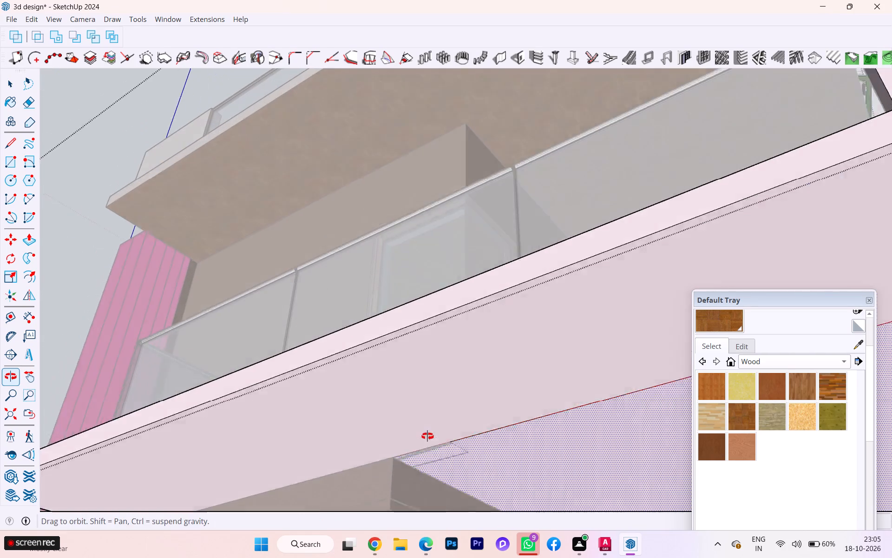
middle_drag(427, 436, 428, 427)
scroll(395, 342, down, 12)
scroll(460, 346, down, 2)
scroll(461, 347, up, 1)
scroll(414, 356, down, 3)
scroll(412, 354, up, 1)
scroll(410, 352, down, 2)
middle_drag(410, 383, 458, 544)
scroll(463, 520, down, 1)
scroll(463, 519, up, 1)
scroll(396, 426, down, 8)
scroll(371, 407, up, 1)
scroll(371, 407, down, 2)
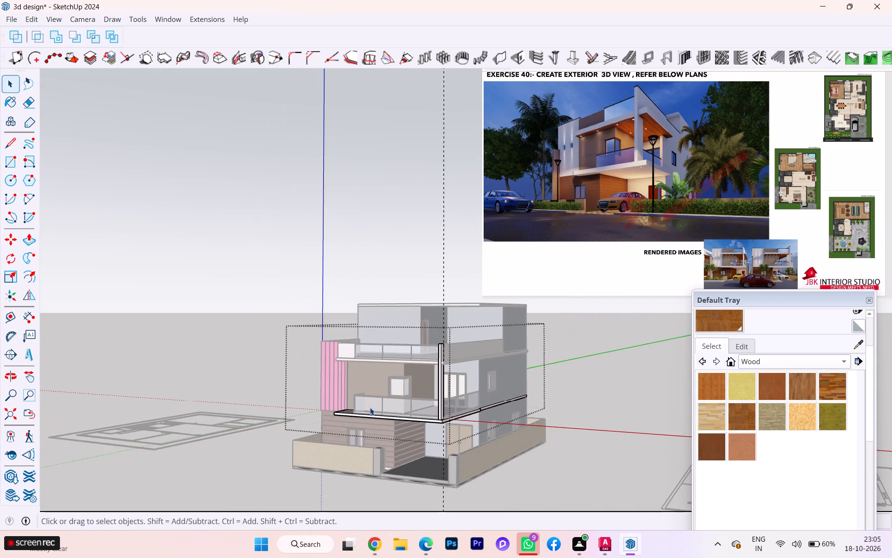
scroll(370, 407, down, 3)
scroll(367, 409, up, 1)
scroll(367, 409, down, 8)
scroll(368, 408, up, 1)
scroll(368, 408, down, 3)
scroll(407, 432, up, 1)
scroll(409, 433, down, 2)
click(433, 443)
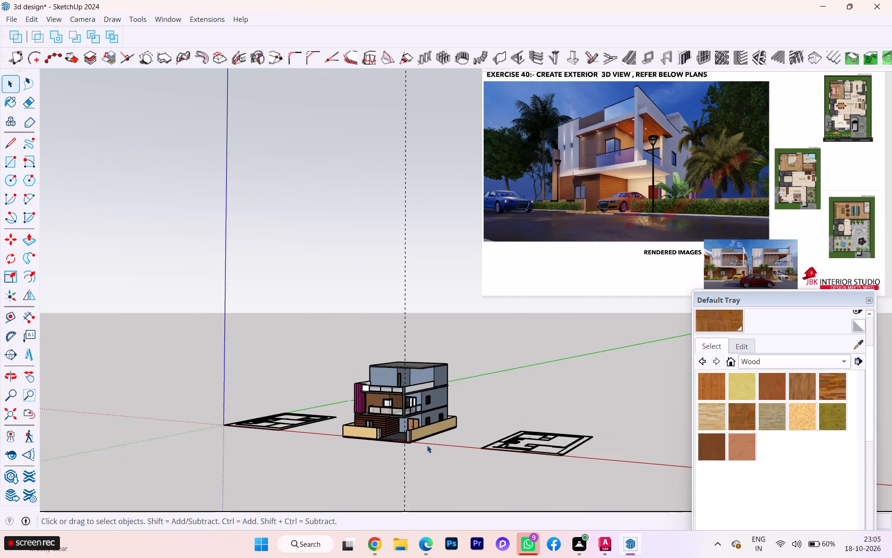
Inside the balcony slab's group, draw underside edges from the wood-clad walls' inner corner to the outer corner and on to the pink panel side.
scroll(425, 446, up, 2)
scroll(424, 445, down, 1)
scroll(424, 445, up, 4)
scroll(420, 436, down, 1)
scroll(420, 435, up, 7)
scroll(420, 429, down, 1)
scroll(420, 429, up, 3)
scroll(399, 381, up, 1)
middle_drag(389, 355, 391, 253)
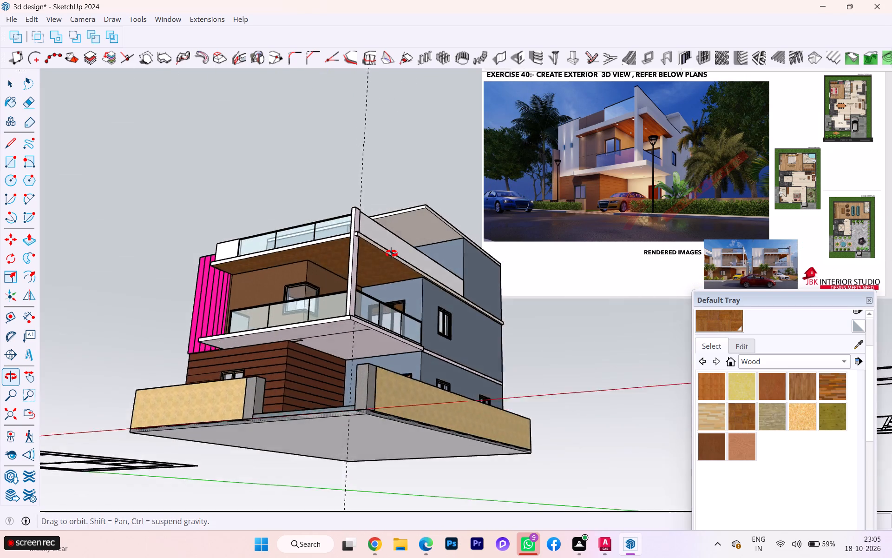
middle_drag(391, 253, 394, 252)
scroll(403, 255, down, 1)
scroll(357, 356, up, 2)
scroll(357, 356, down, 1)
scroll(357, 356, up, 6)
click(346, 318)
click(342, 308)
click(342, 307)
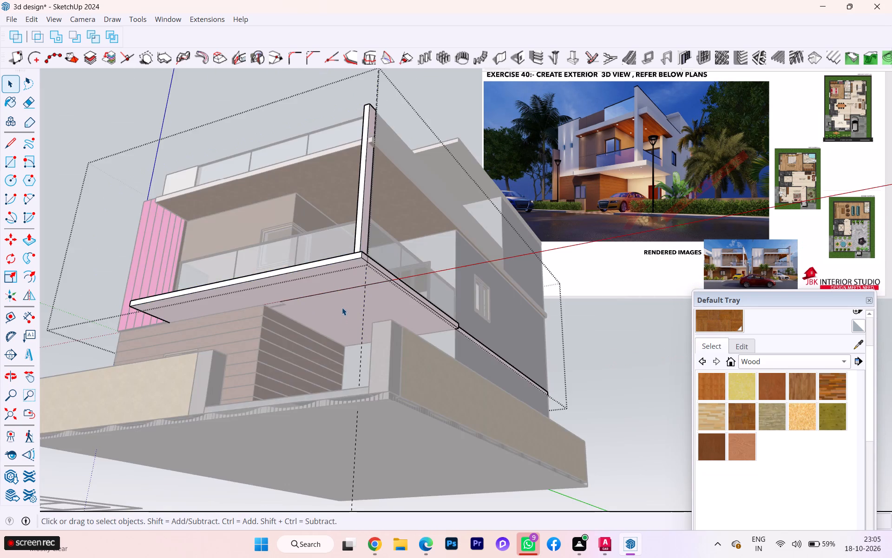
double_click(338, 309)
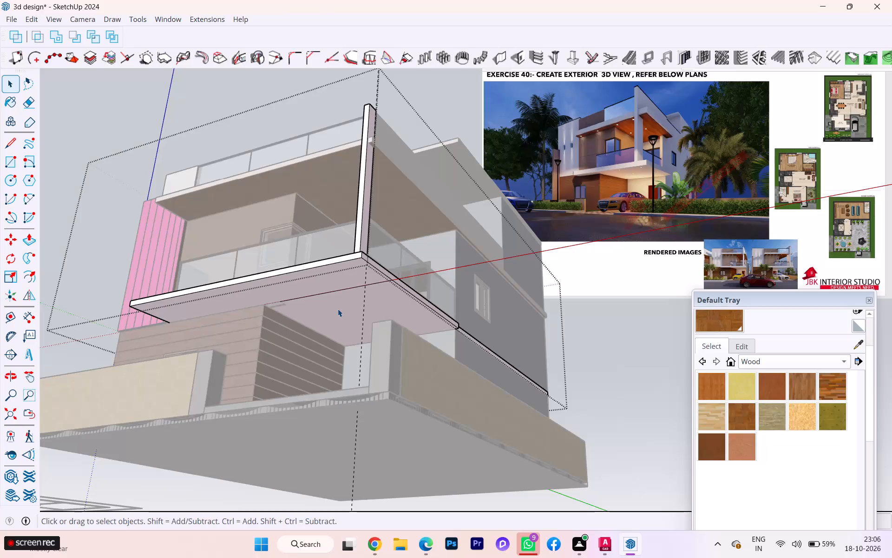
double_click(337, 308)
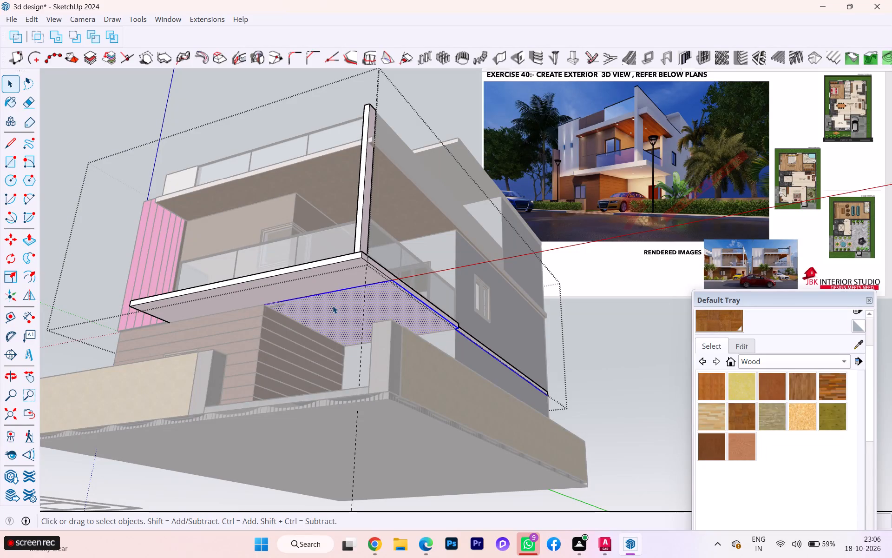
triple_click(333, 306)
click(333, 305)
double_click(333, 305)
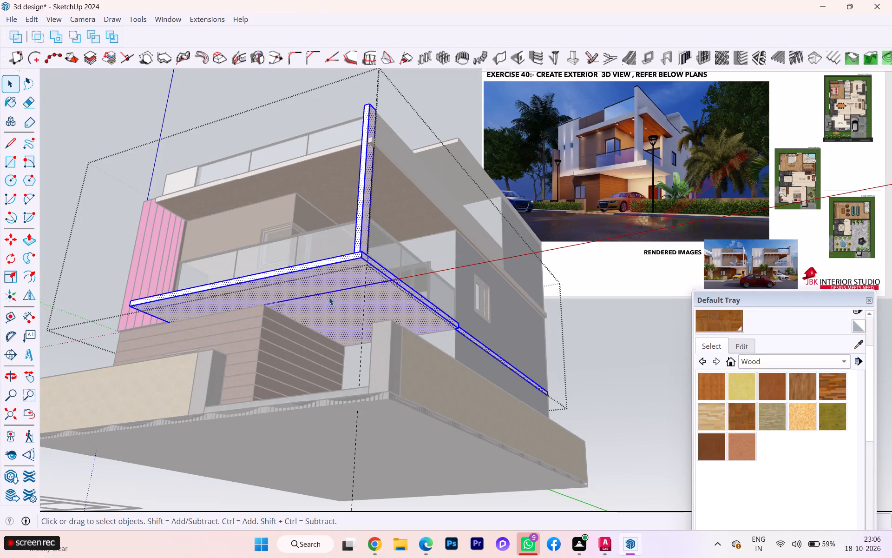
triple_click(328, 292)
double_click(328, 292)
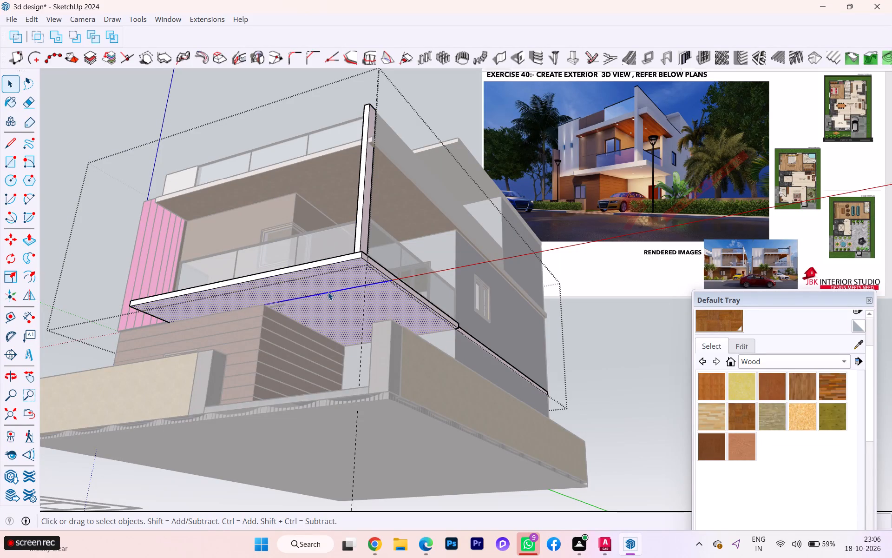
scroll(328, 292, down, 1)
scroll(328, 292, up, 6)
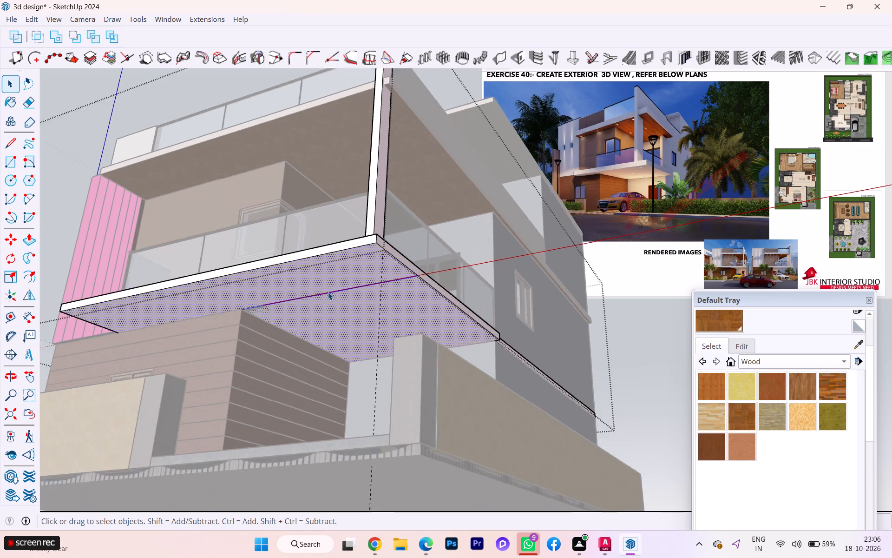
scroll(328, 292, up, 6)
key(l)
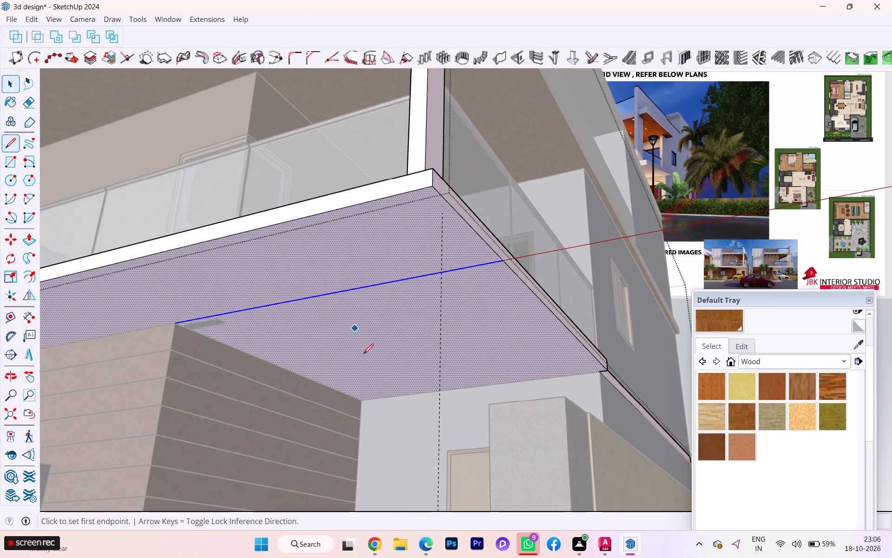
click(360, 401)
click(176, 320)
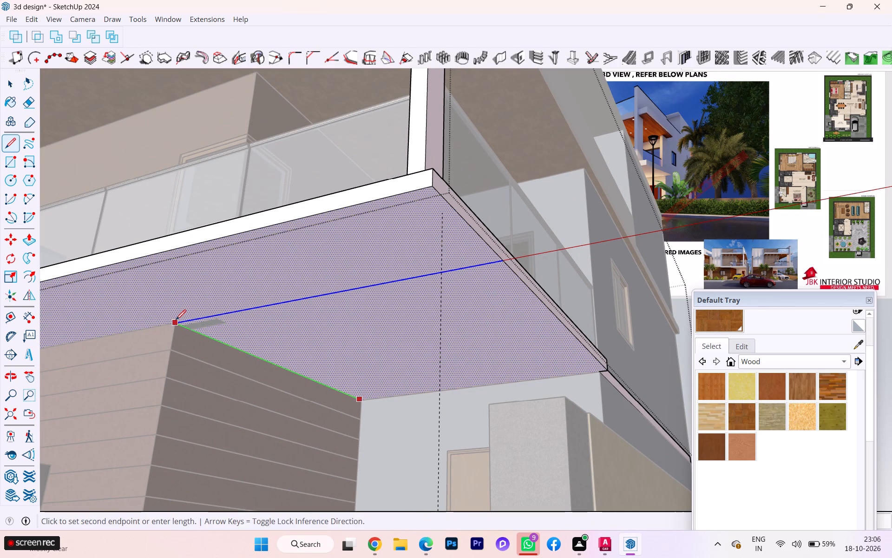
scroll(231, 330, down, 4)
scroll(247, 332, up, 2)
scroll(249, 332, down, 7)
scroll(288, 338, up, 1)
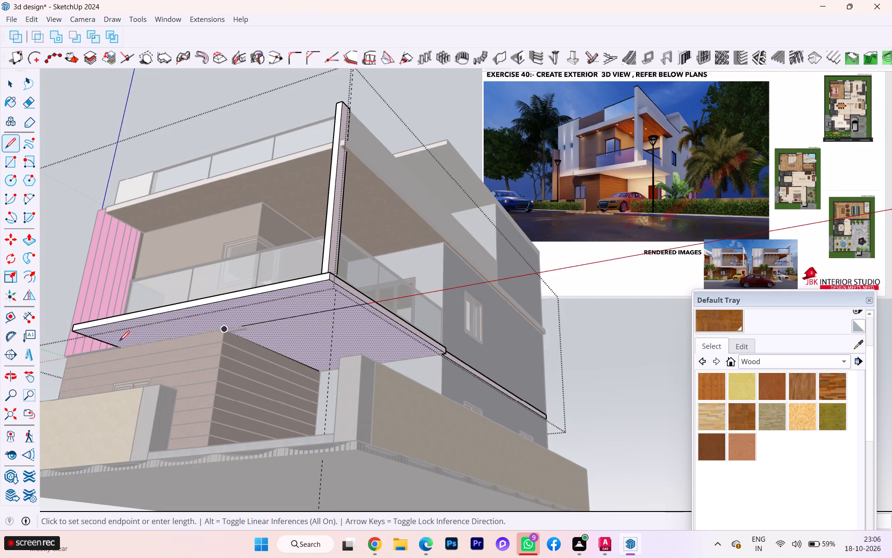
click(120, 349)
key(space)
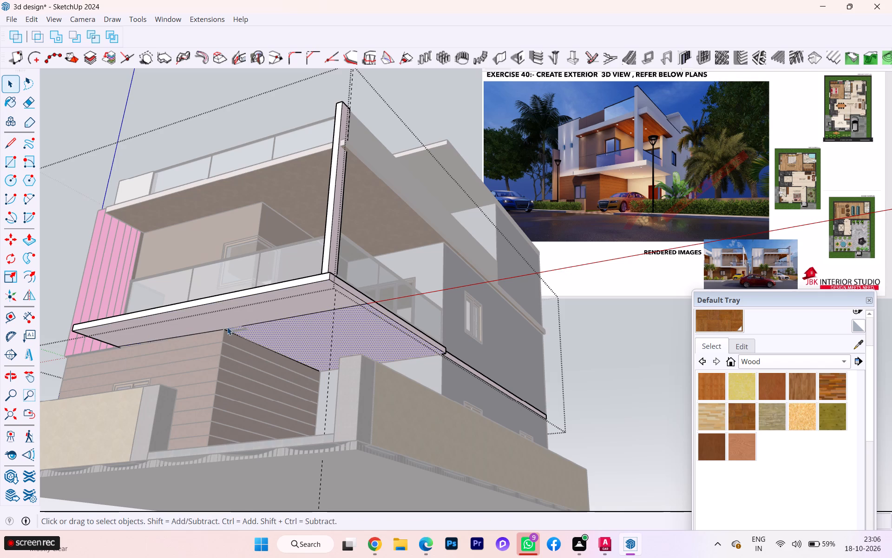
Check how the balcony slab's underside is divided by selecting its two faces in turn.
scroll(216, 333, down, 1)
middle_drag(216, 334, 547, 342)
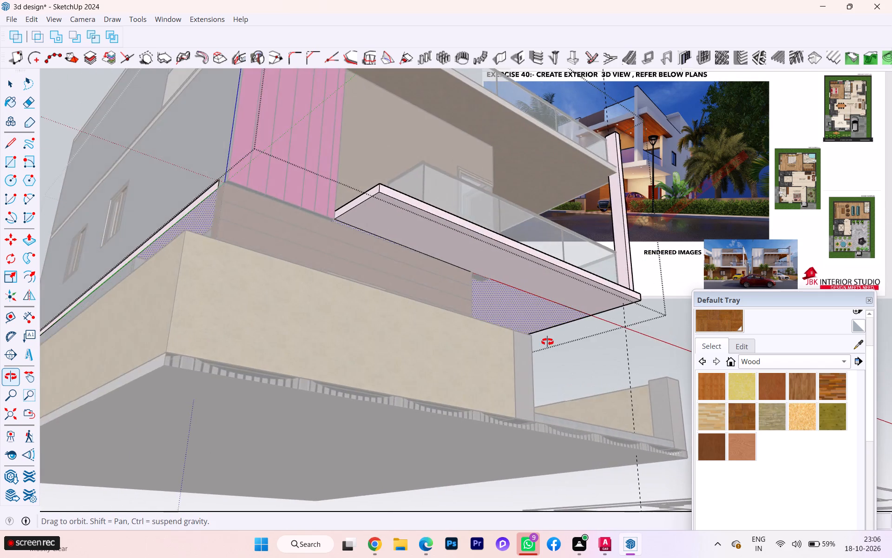
middle_drag(547, 342, 196, 340)
scroll(265, 330, up, 2)
click(263, 322)
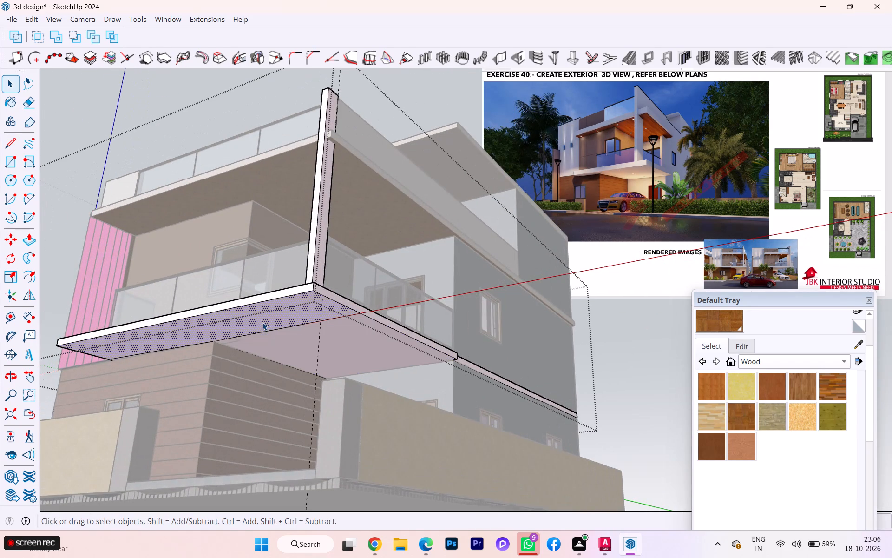
click(337, 336)
click(294, 322)
Draw a small circle on the balcony slab's underside near the wood-clad wall's outer corner.
middle_drag(297, 319, 354, 262)
scroll(310, 288, up, 2)
key(space)
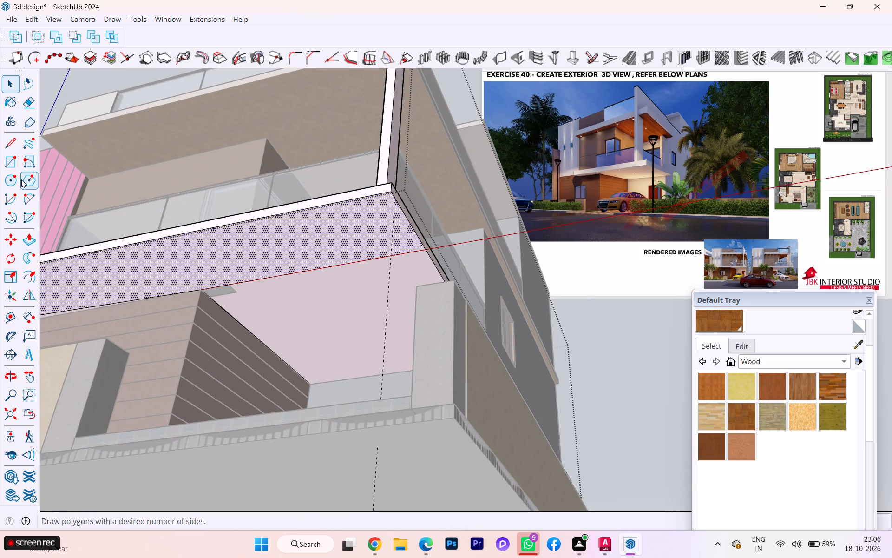
click(7, 179)
scroll(180, 261, up, 2)
scroll(241, 272, down, 1)
scroll(266, 305, up, 2)
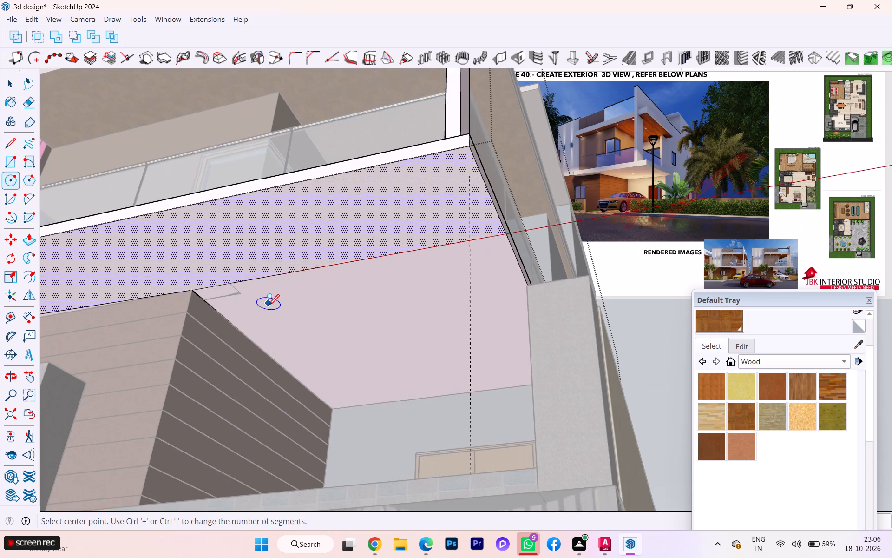
middle_drag(269, 303, 280, 264)
scroll(275, 269, up, 3)
click(275, 283)
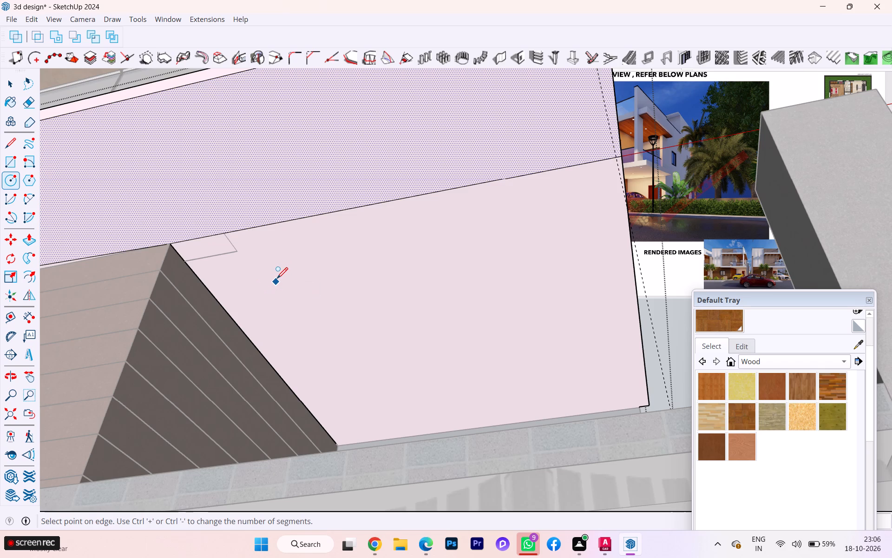
click(278, 274)
scroll(273, 286, up, 4)
key(space)
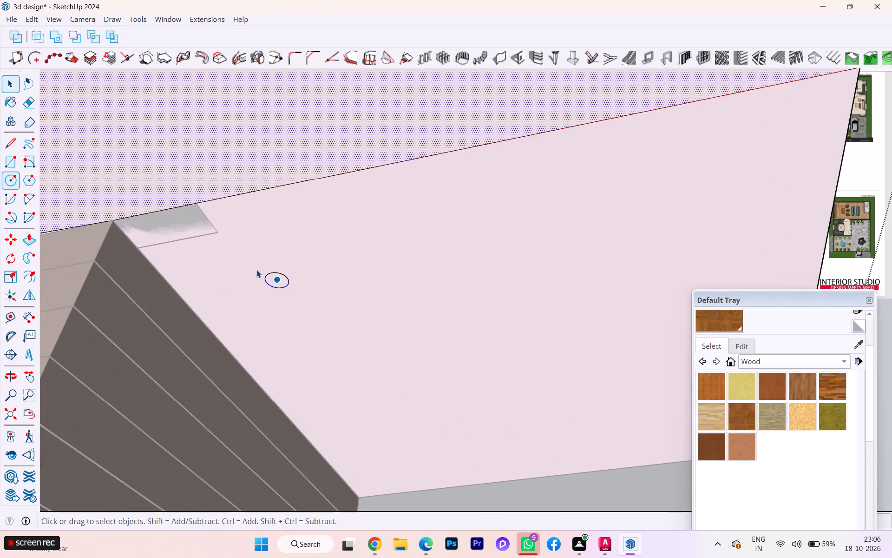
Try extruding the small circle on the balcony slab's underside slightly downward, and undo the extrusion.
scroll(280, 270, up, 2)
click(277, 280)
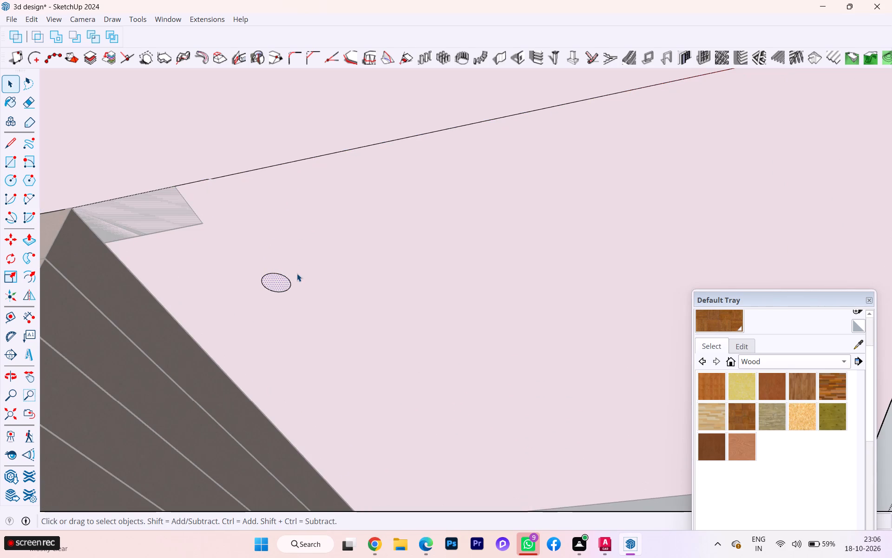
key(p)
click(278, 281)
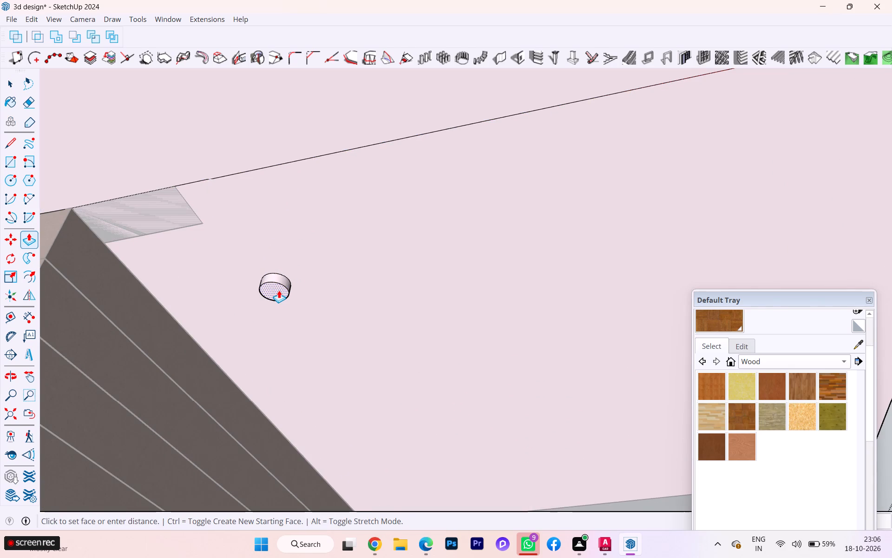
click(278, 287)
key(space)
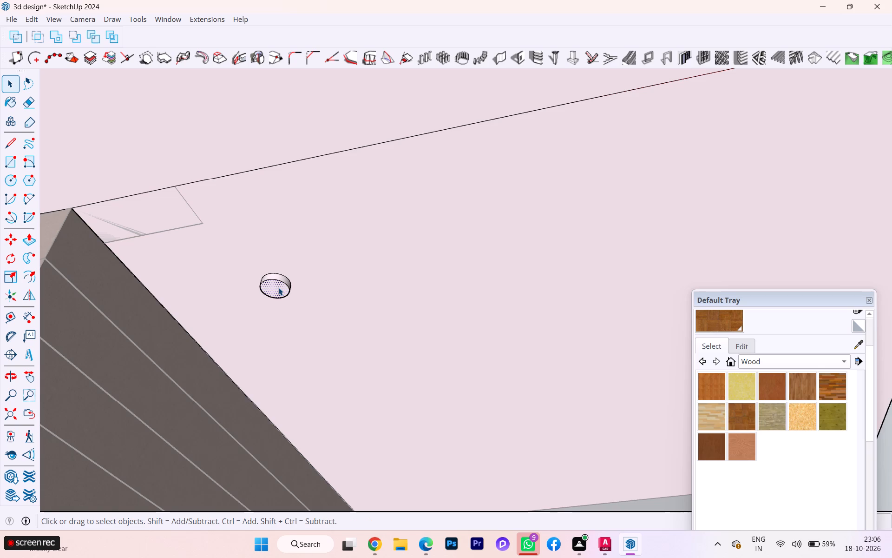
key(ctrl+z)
Make the small circle's face and edge on the balcony slab's underside into a component with the default settings.
double_click(277, 285)
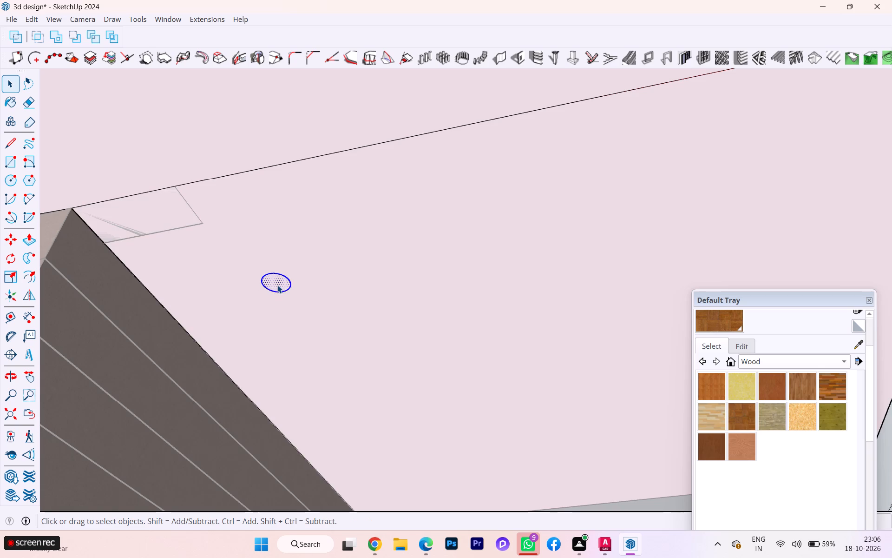
right_click(277, 285)
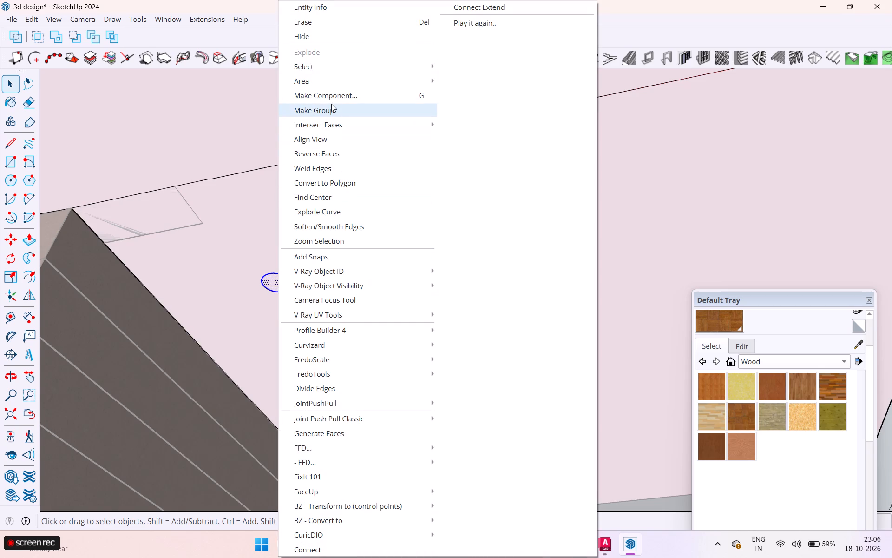
click(333, 100)
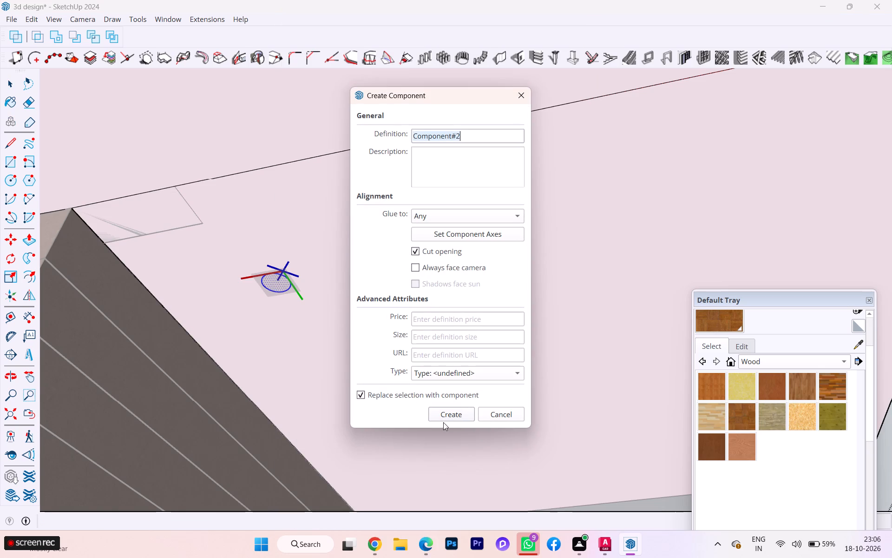
click(444, 416)
Inside the circle component, offset the circle's edge slightly outward to form a surrounding ring.
double_click(277, 279)
click(275, 282)
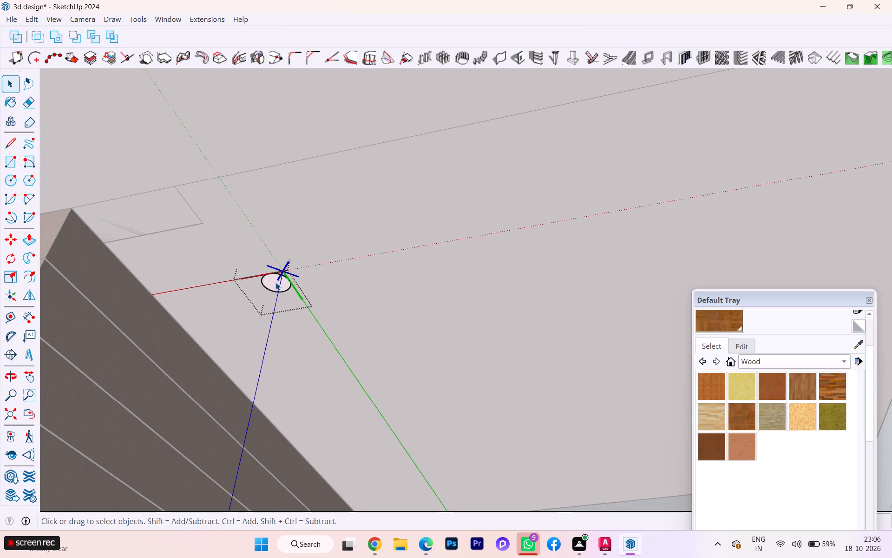
key(f)
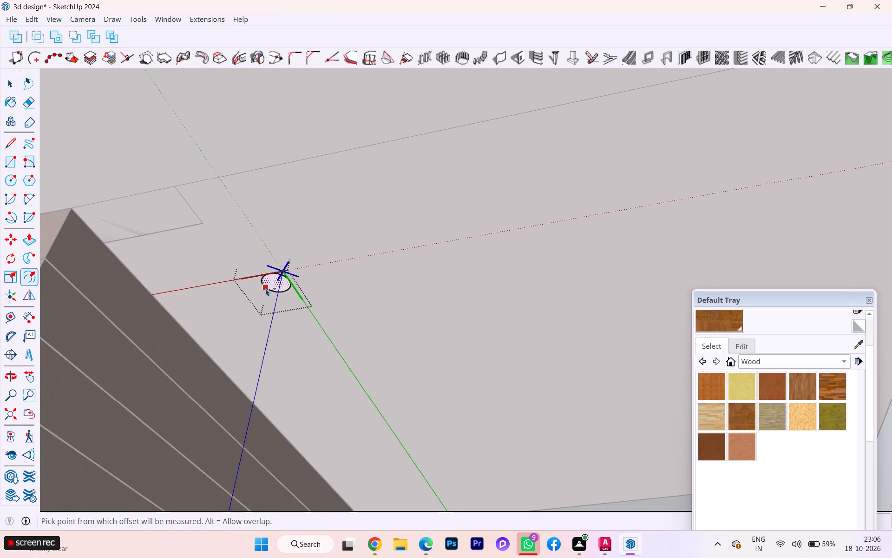
click(266, 288)
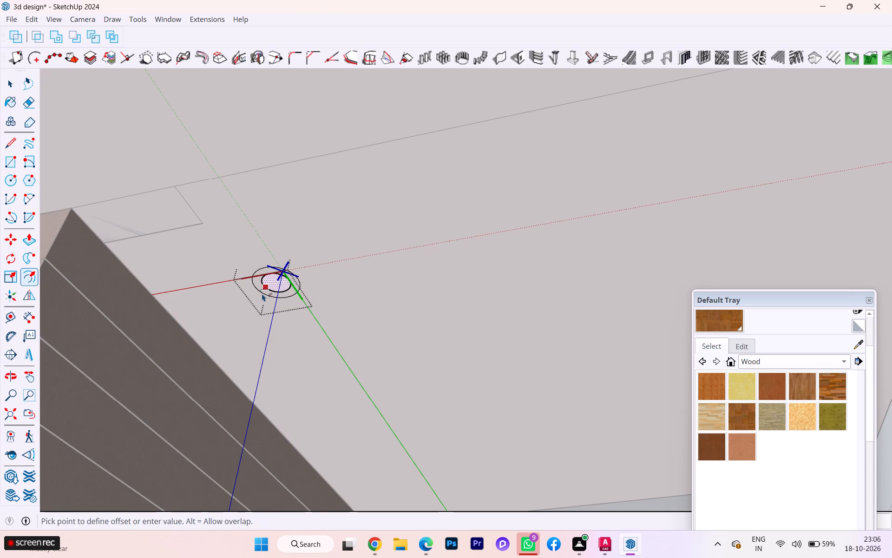
click(262, 293)
key(space)
Push/pull the outer ring face slightly down from the slab's underside to form the downlight's raised rim.
click(272, 292)
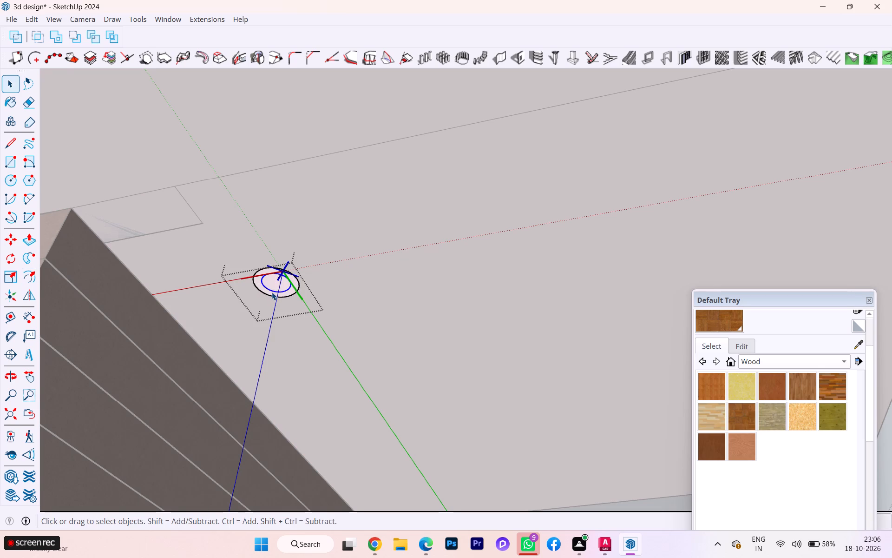
click(269, 292)
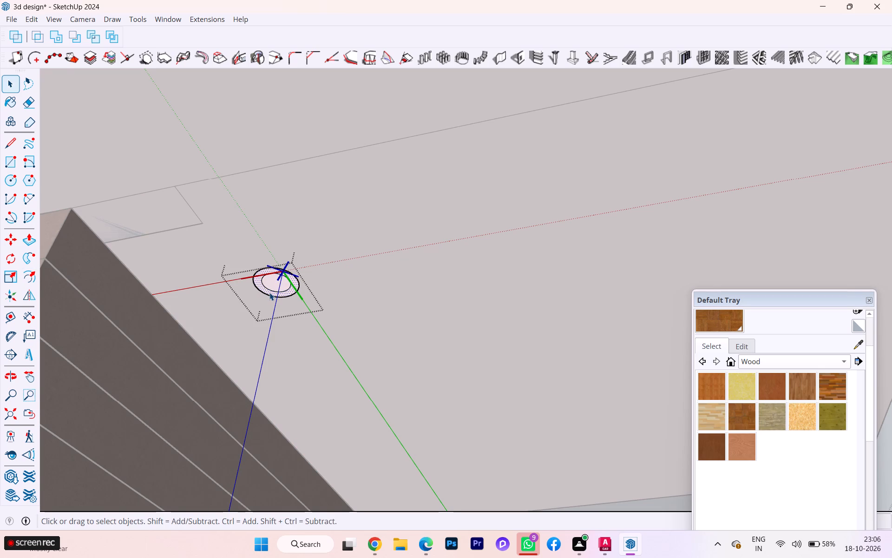
key(p)
click(271, 293)
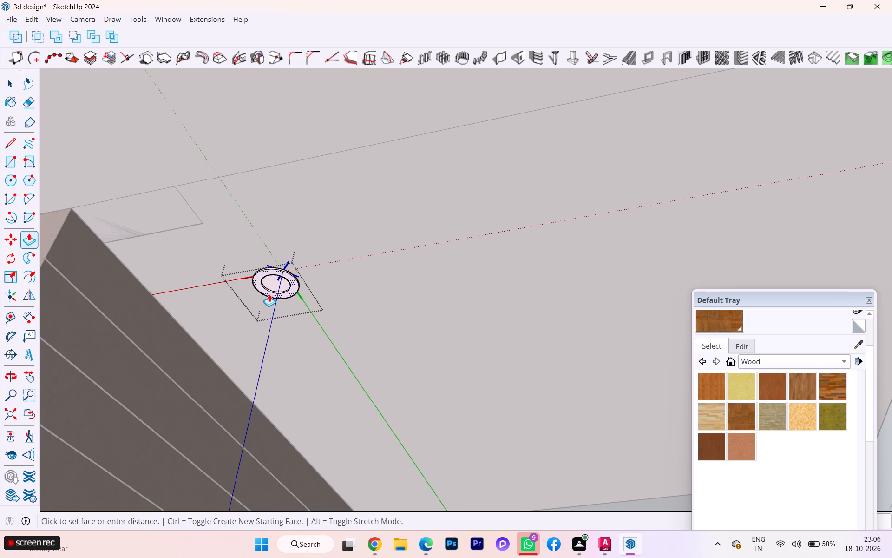
click(269, 295)
key(space)
click(278, 319)
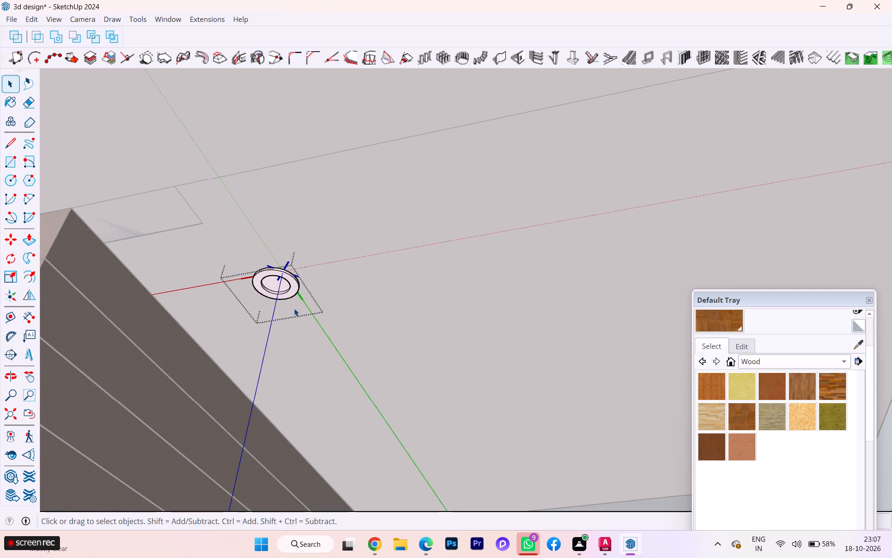
Select all the connected ring geometry inside the component and make it a group.
click(285, 289)
triple_click(286, 294)
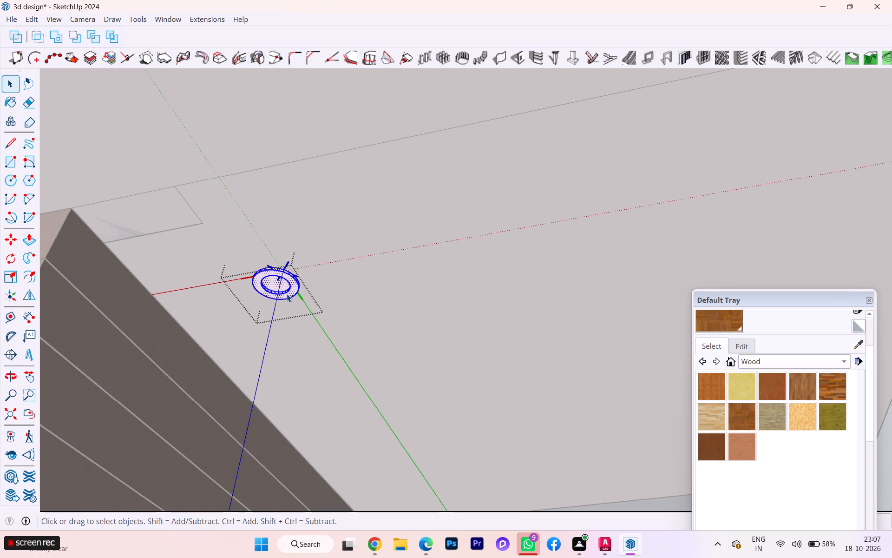
right_click(287, 294)
click(342, 104)
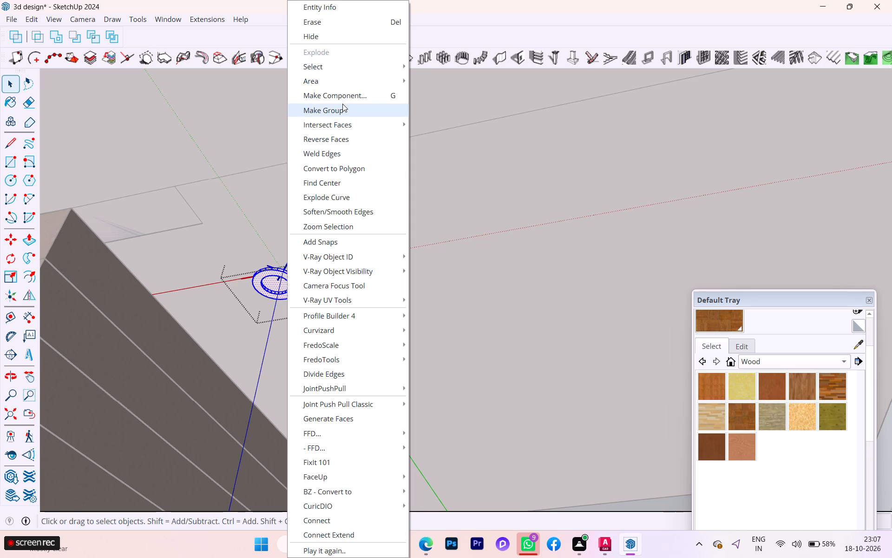
Copy the downlight ring group across the balcony slab's underside along the red axis, near the slab's opposite side edge.
key(m)
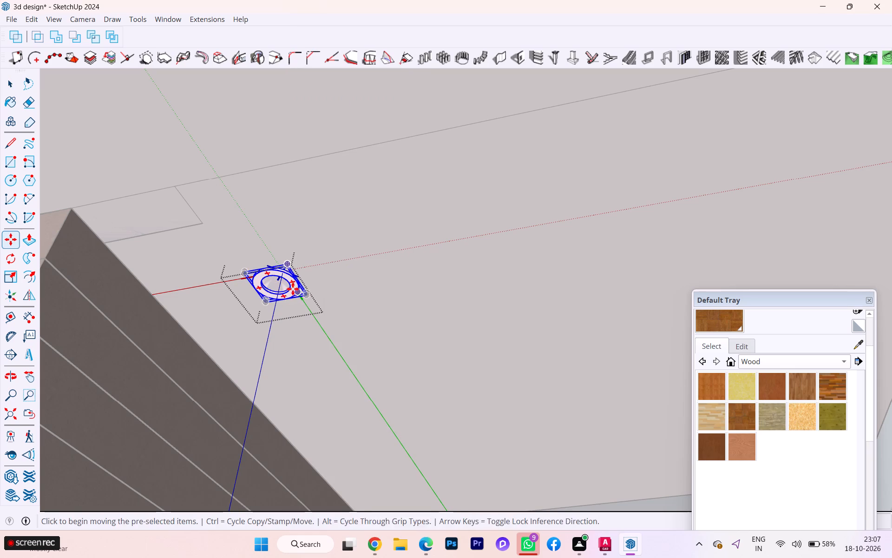
click(266, 274)
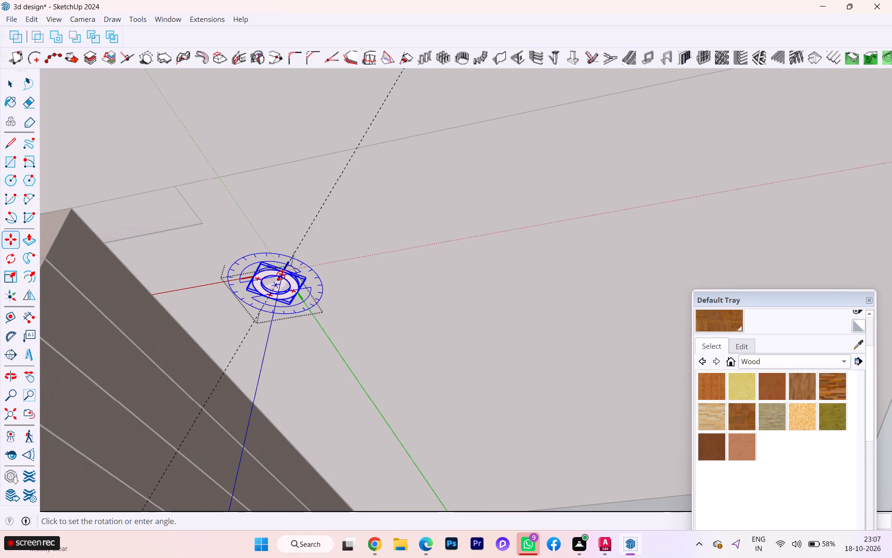
key(Escape)
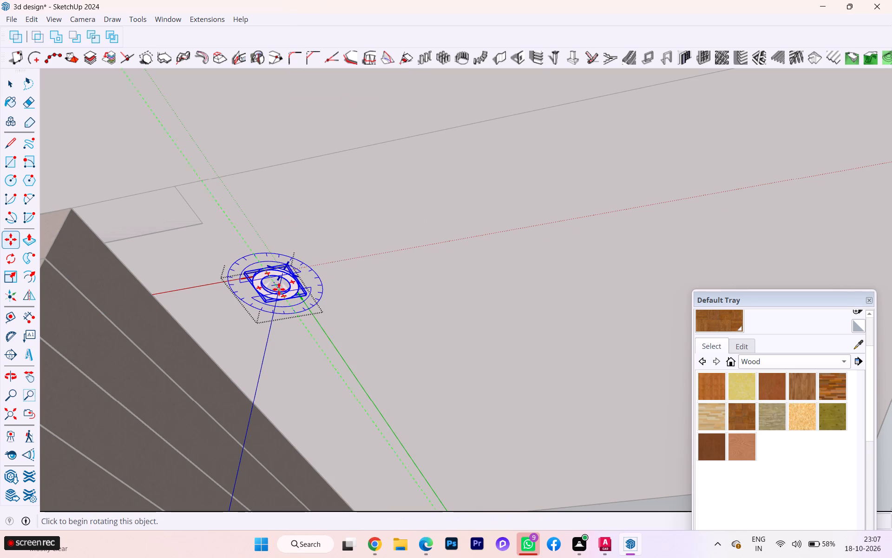
click(277, 288)
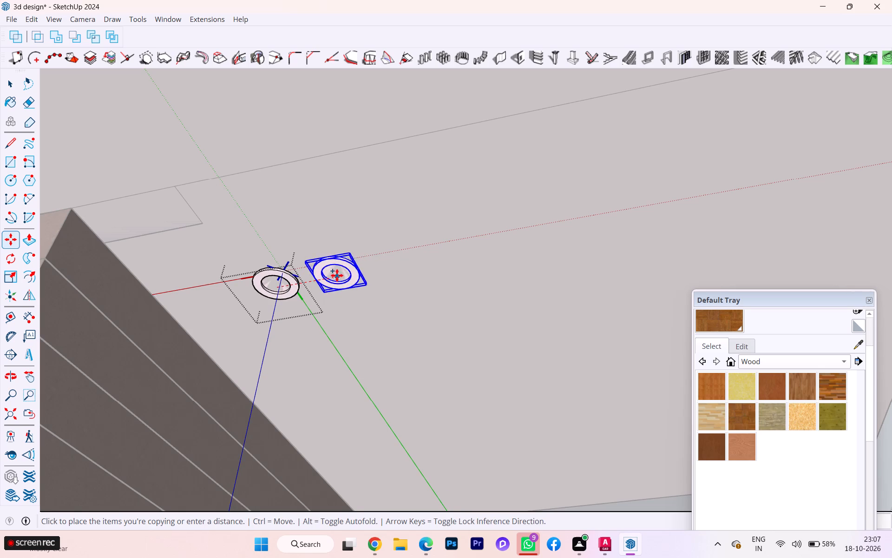
scroll(325, 272, down, 7)
scroll(315, 265, up, 3)
scroll(315, 265, down, 3)
scroll(315, 265, up, 1)
scroll(315, 265, down, 2)
scroll(315, 266, up, 1)
scroll(315, 267, down, 1)
scroll(315, 270, up, 2)
scroll(352, 287, down, 1)
middle_drag(354, 293, 384, 362)
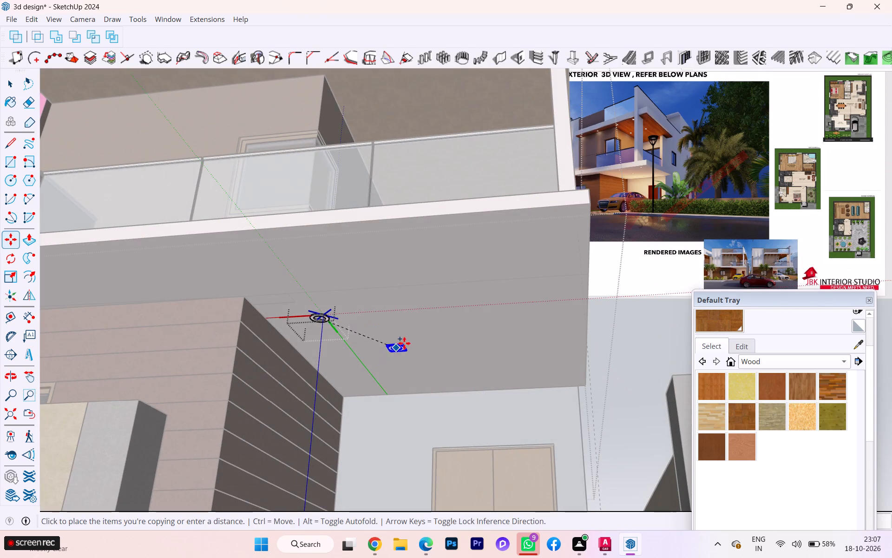
click(542, 305)
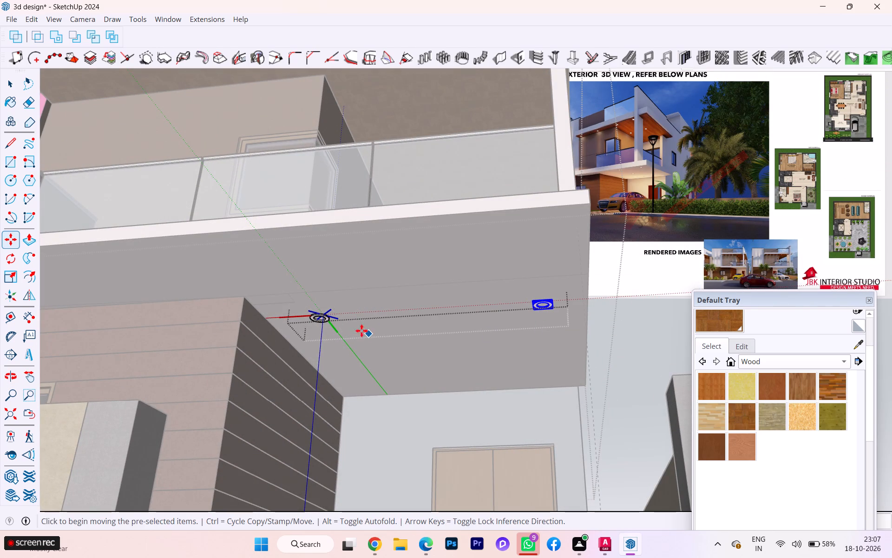
key(space)
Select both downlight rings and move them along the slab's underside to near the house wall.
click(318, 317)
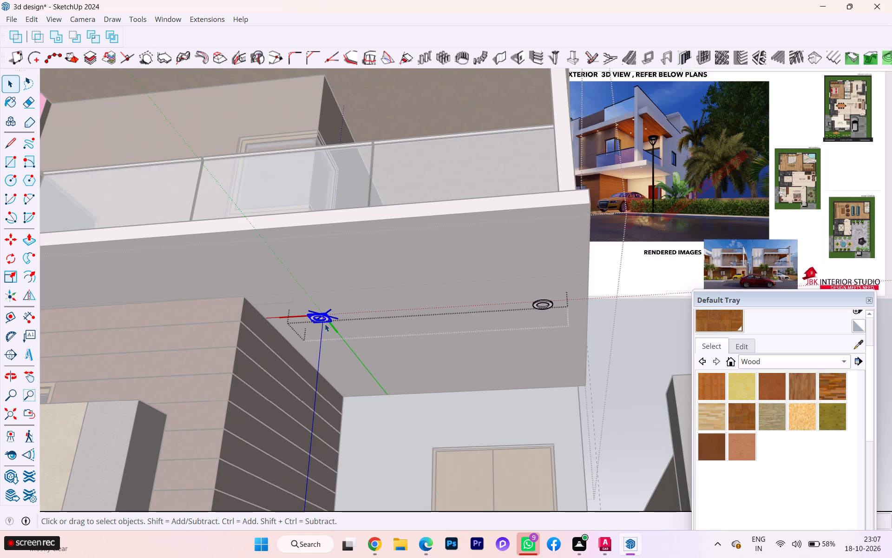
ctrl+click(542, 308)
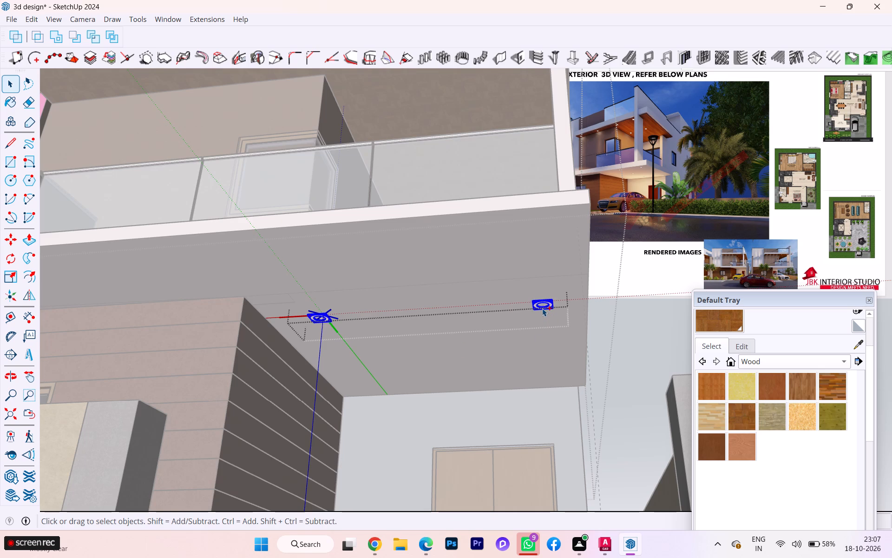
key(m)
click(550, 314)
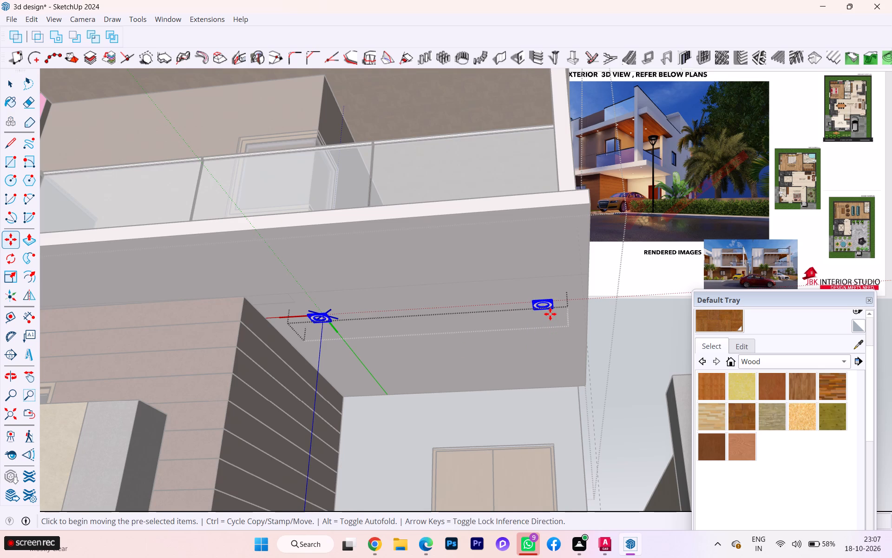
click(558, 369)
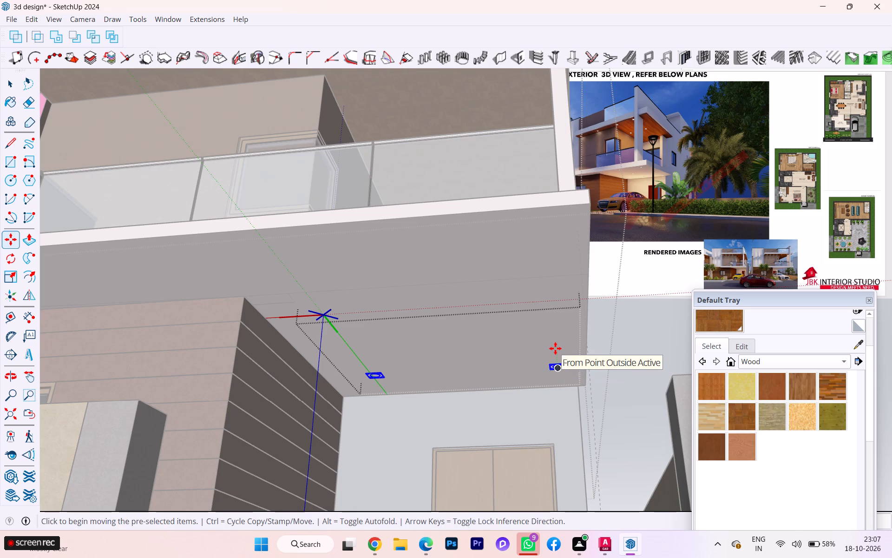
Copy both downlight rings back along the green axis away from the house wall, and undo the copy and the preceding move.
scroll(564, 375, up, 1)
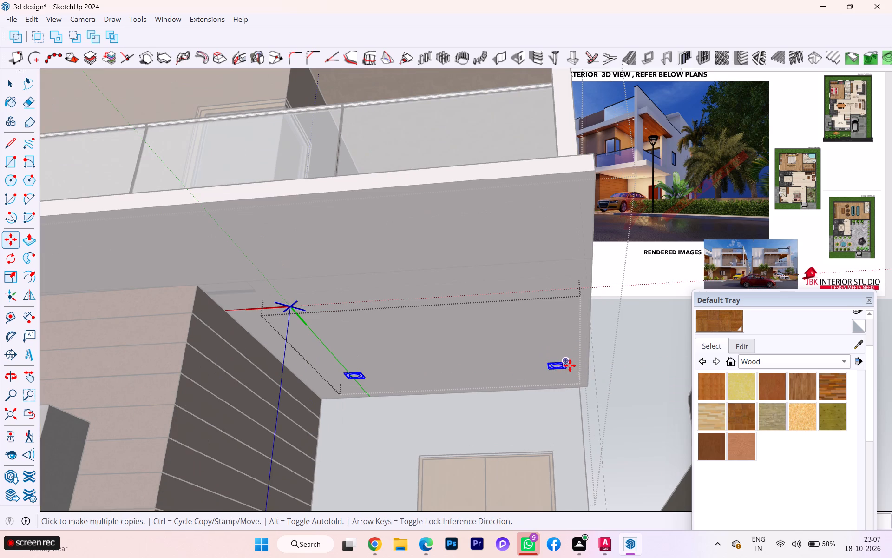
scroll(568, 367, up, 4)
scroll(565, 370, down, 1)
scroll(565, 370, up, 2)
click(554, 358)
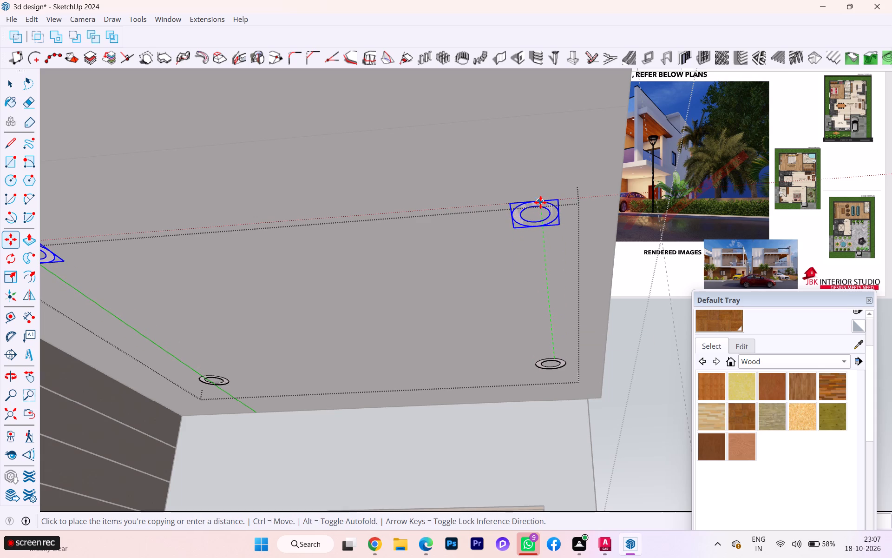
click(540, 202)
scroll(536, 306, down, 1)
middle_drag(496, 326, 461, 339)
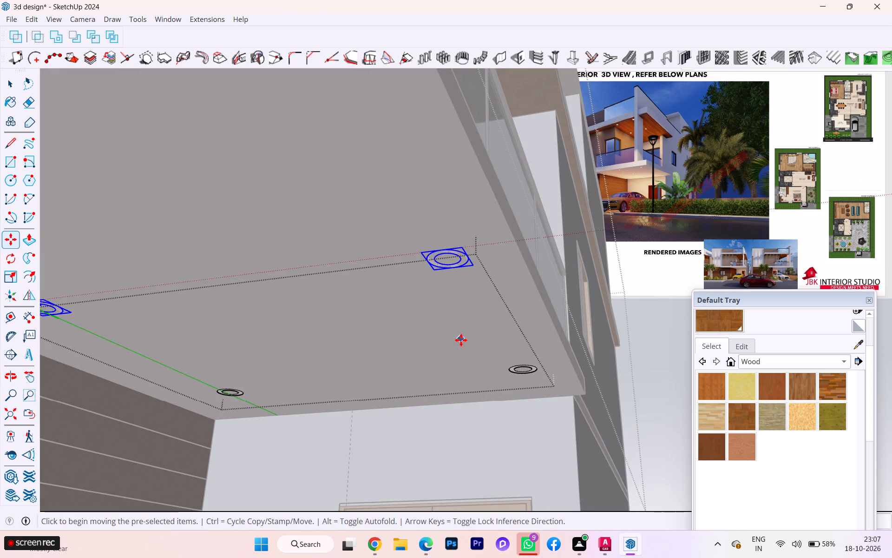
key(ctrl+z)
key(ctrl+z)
Copy both downlight rings along the green axis across the balcony slab's underside to near the house wall.
scroll(459, 287, down, 2)
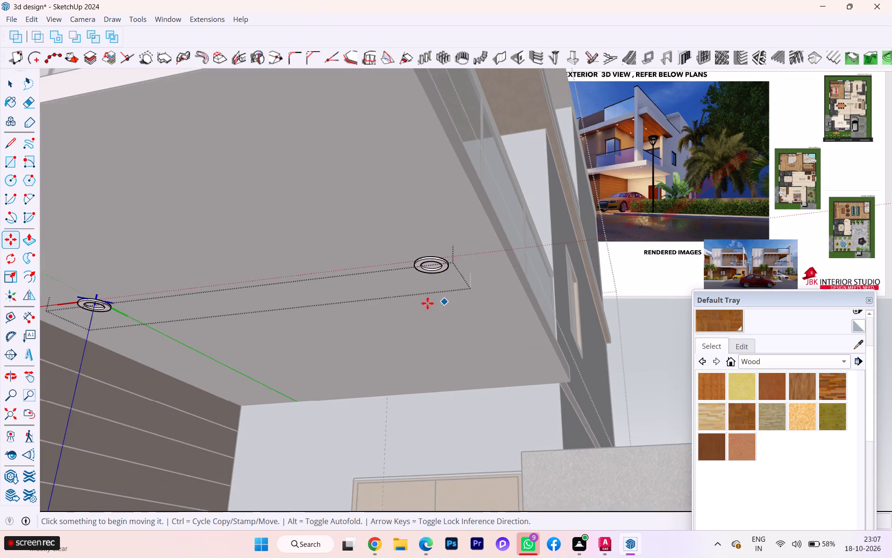
scroll(427, 303, down, 1)
key(space)
click(122, 303)
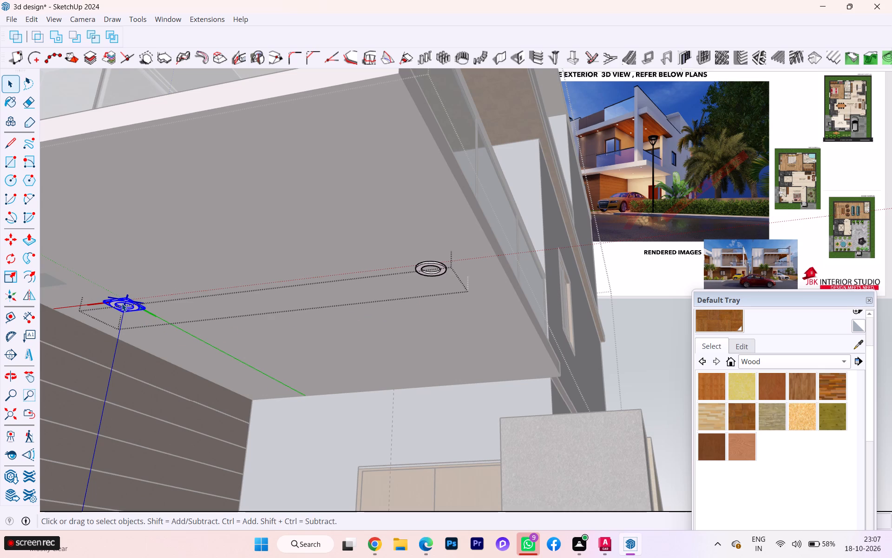
ctrl+click(432, 263)
middle_drag(454, 272, 279, 298)
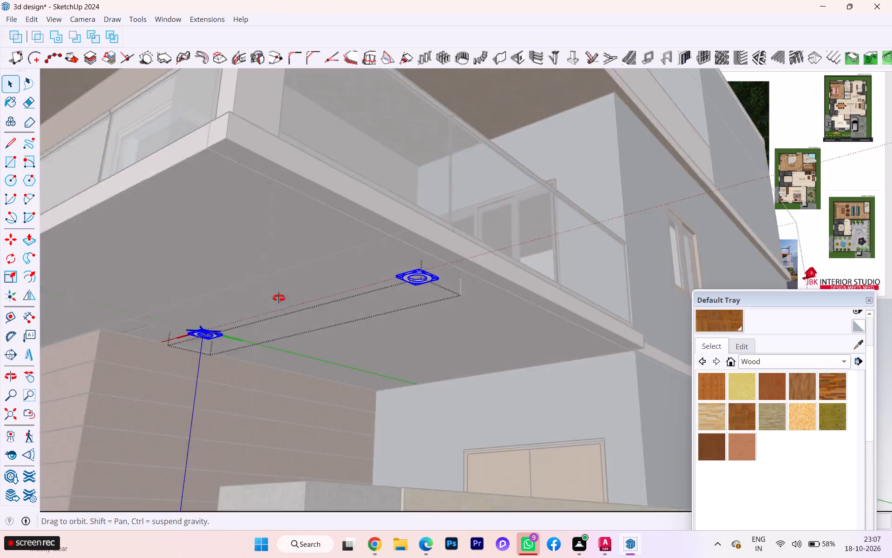
middle_drag(279, 298, 152, 332)
key(m)
scroll(433, 306, up, 1)
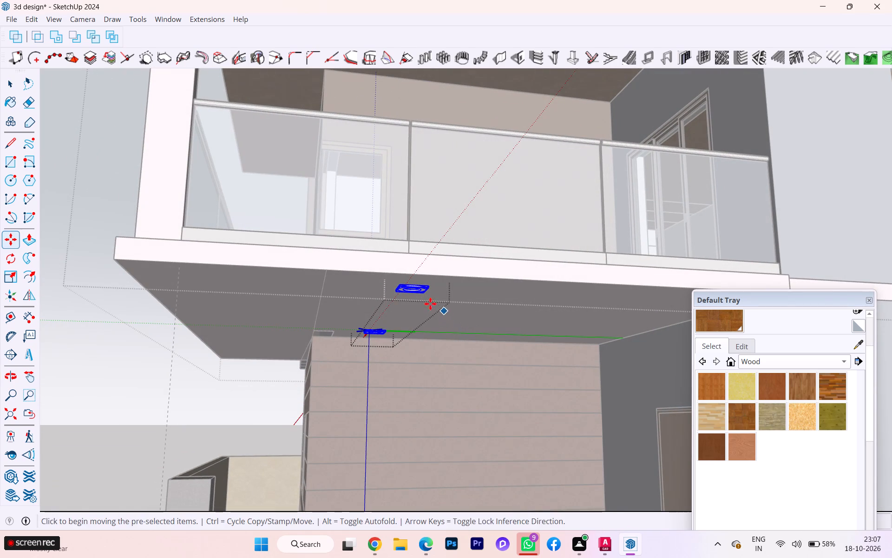
scroll(430, 304, up, 1)
click(427, 293)
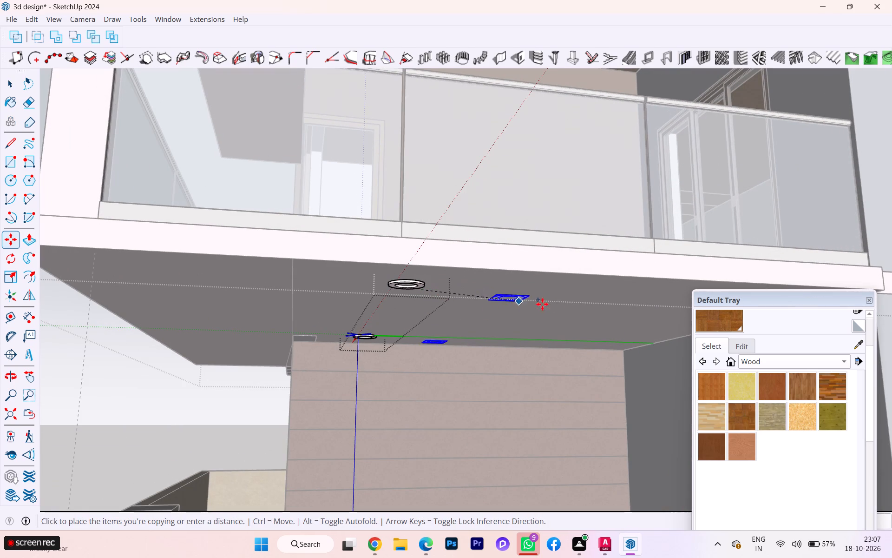
scroll(554, 308, down, 1)
scroll(554, 309, up, 1)
middle_drag(566, 310, 617, 312)
scroll(510, 309, down, 5)
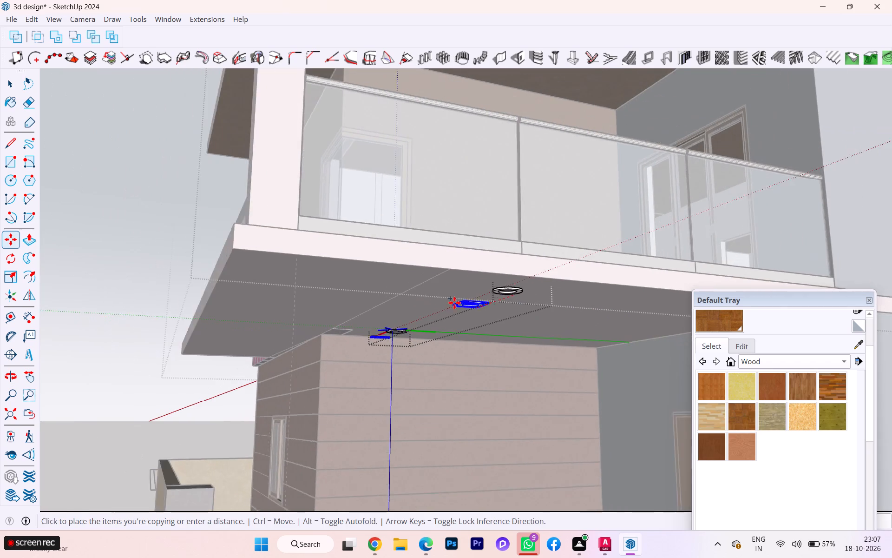
scroll(454, 303, down, 3)
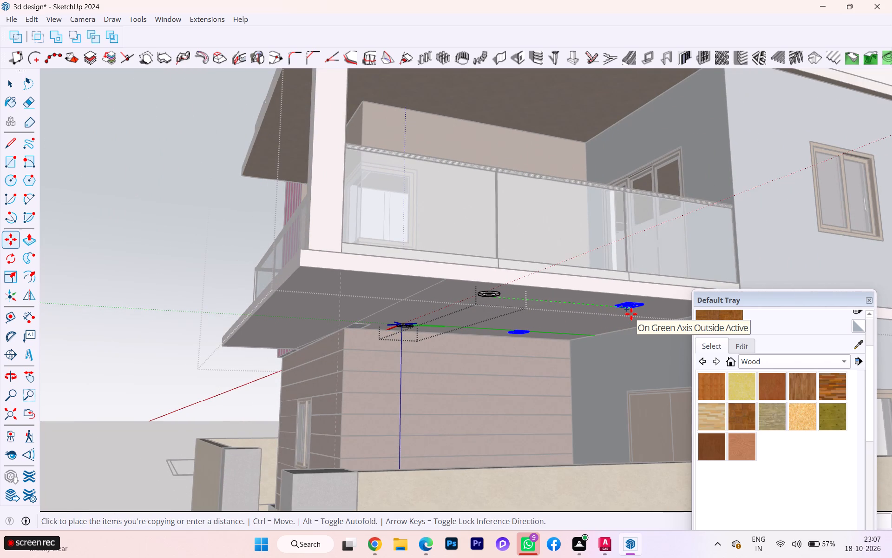
key(Left)
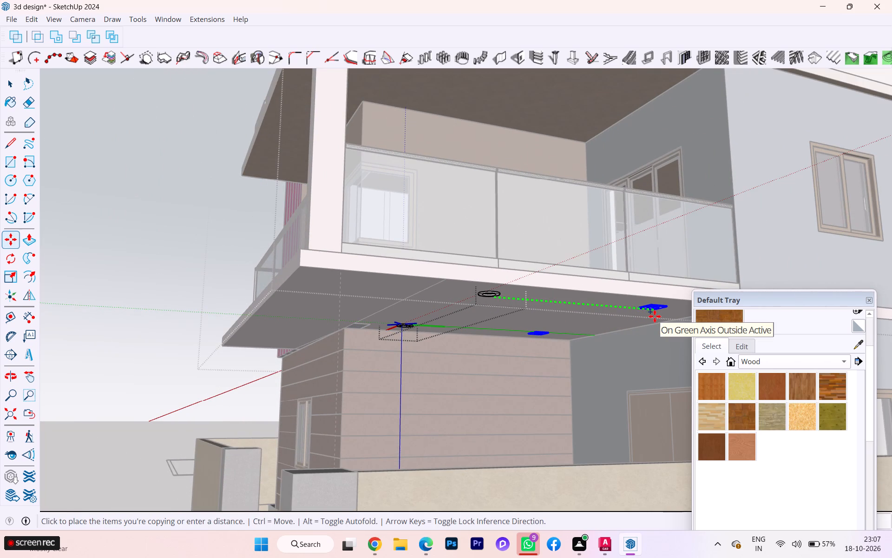
click(655, 316)
middle_drag(565, 312, 573, 296)
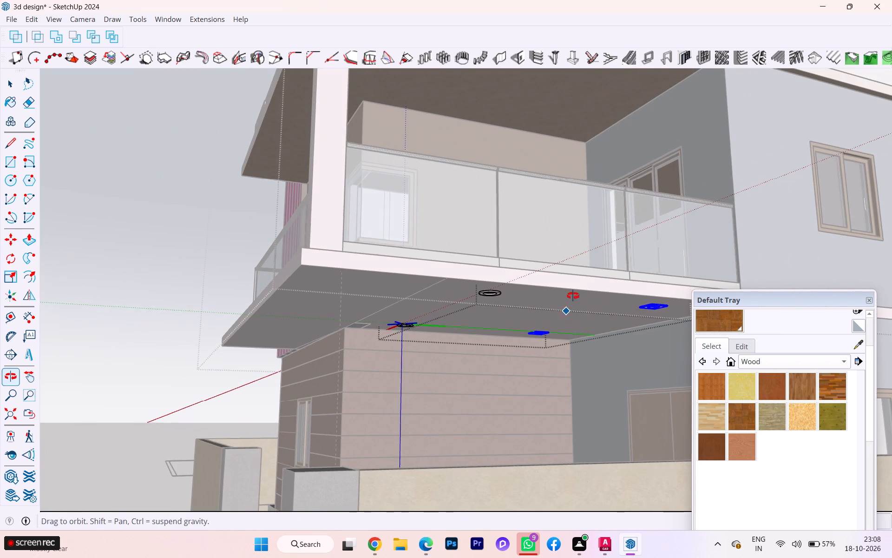
middle_drag(573, 296, 577, 265)
key(space)
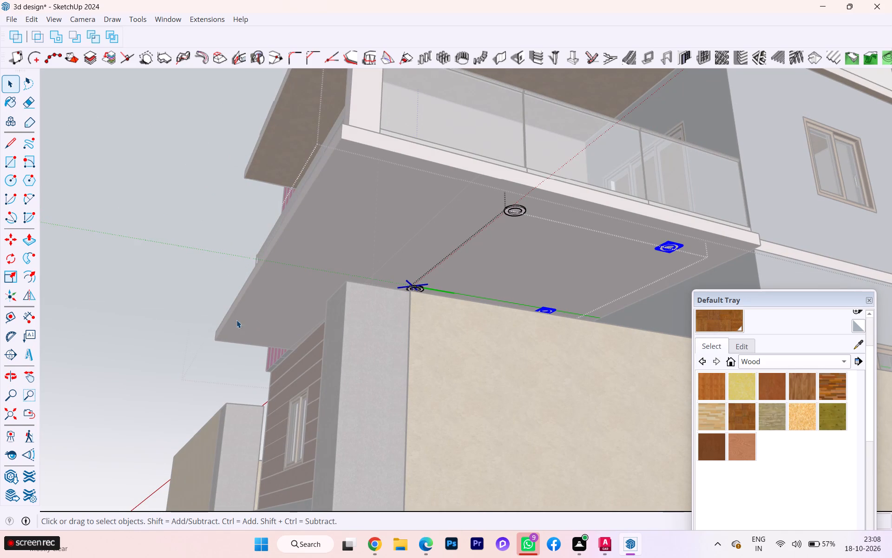
click(155, 325)
Inside the downlight group, copy the two original rings along the green axis toward the balcony slab's front edge.
scroll(308, 308, down, 1)
middle_drag(316, 312, 506, 322)
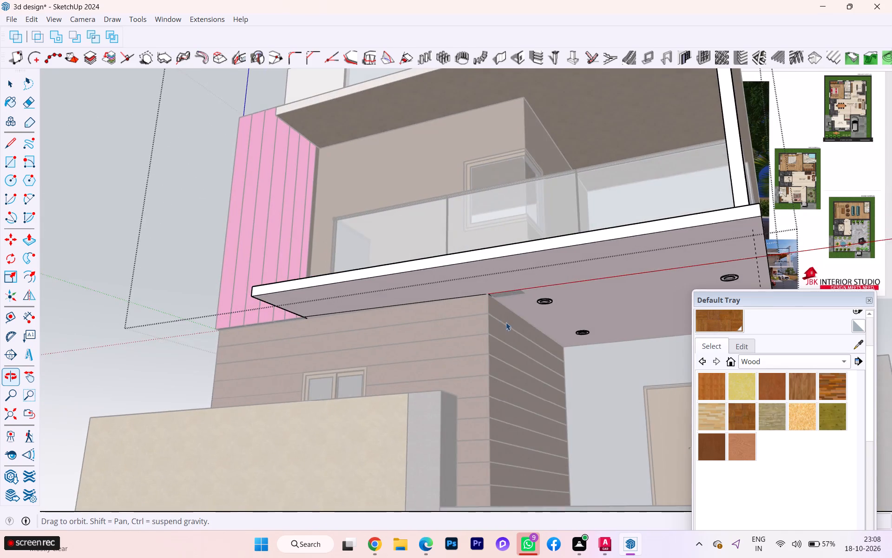
scroll(321, 300, down, 2)
scroll(318, 300, up, 1)
scroll(318, 300, down, 4)
scroll(313, 297, up, 2)
scroll(313, 297, down, 4)
scroll(313, 298, up, 1)
scroll(313, 298, down, 4)
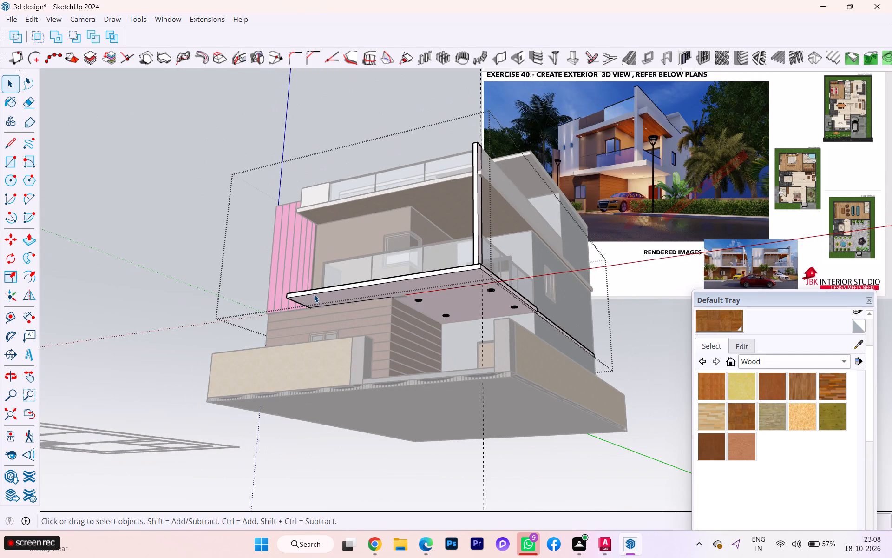
middle_drag(451, 265, 452, 254)
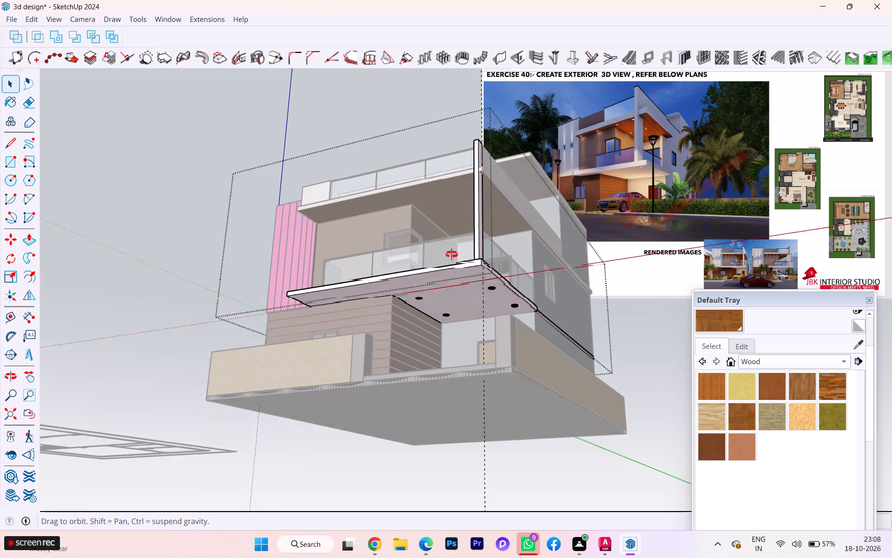
middle_drag(452, 254, 459, 213)
scroll(465, 261, up, 8)
click(402, 292)
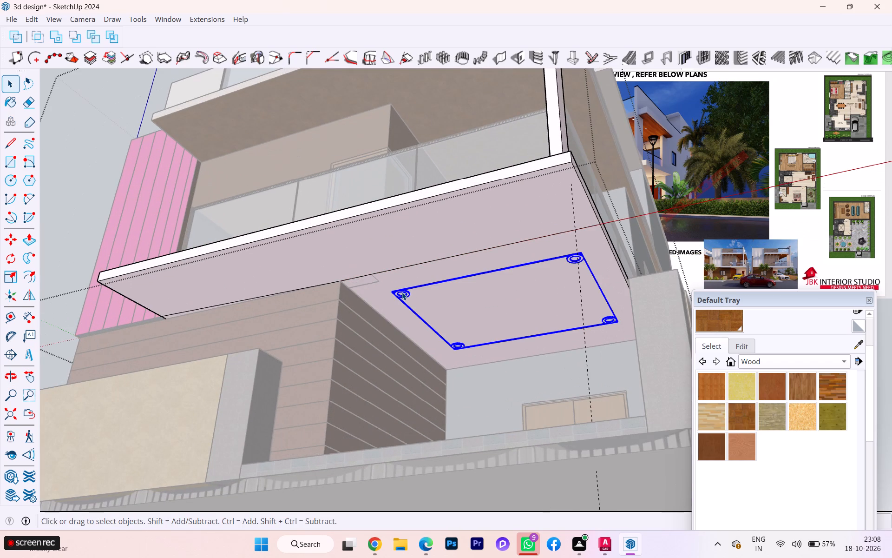
double_click(402, 292)
click(402, 292)
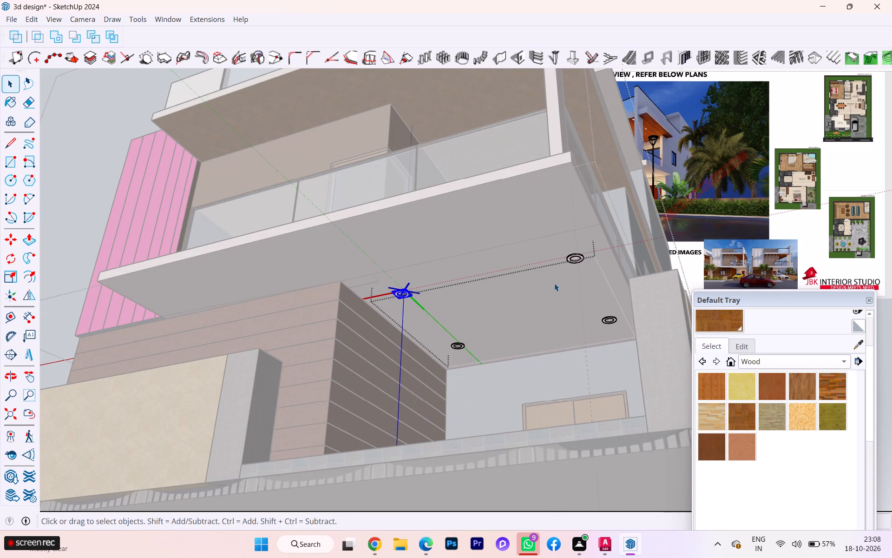
ctrl+click(574, 260)
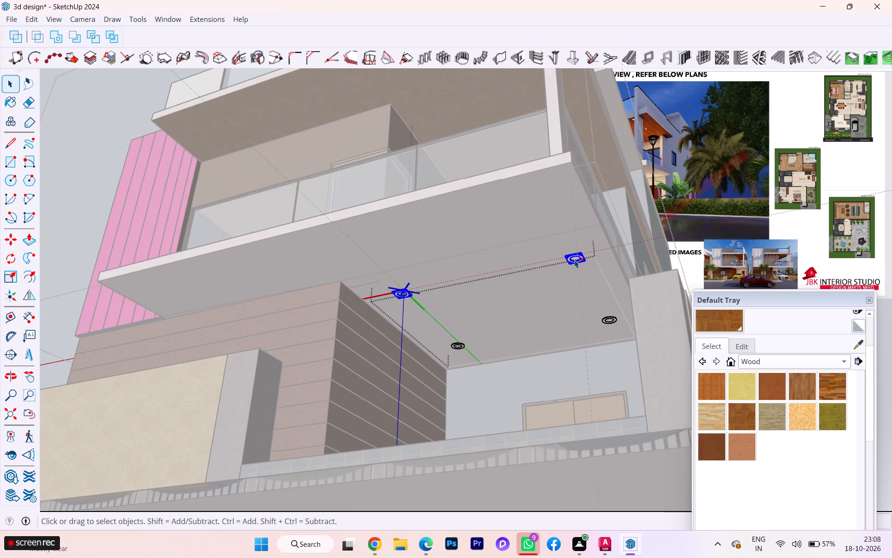
key(m)
click(576, 252)
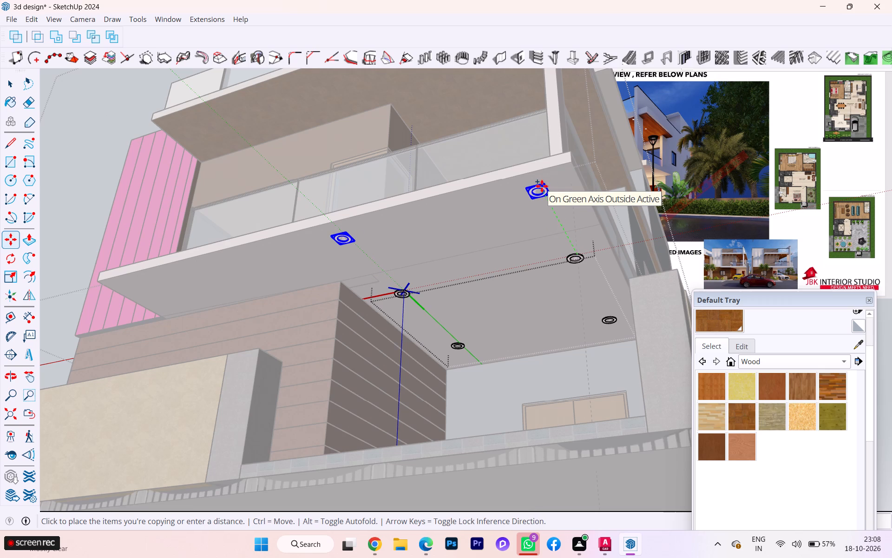
key(Left)
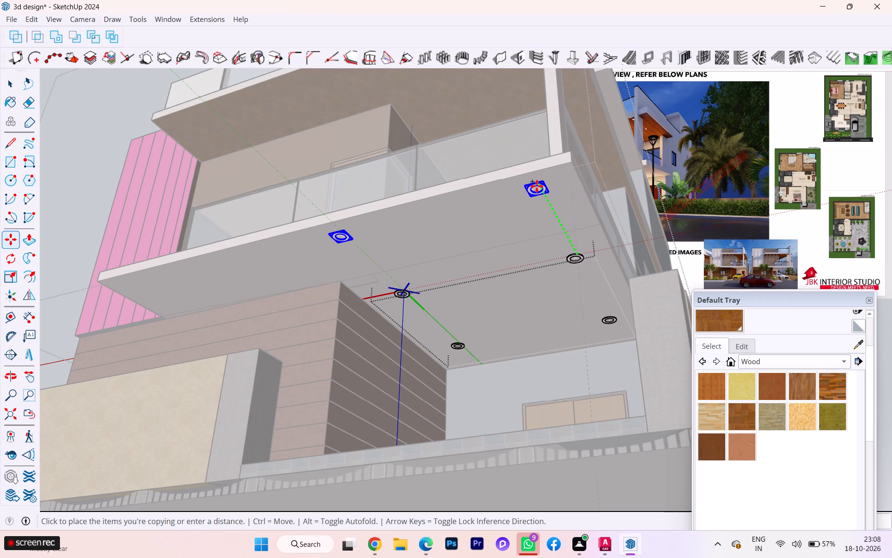
click(537, 186)
key(space)
Select all six downlight rings and copy them straight up the blue axis onto the terrace slab's underside above the balcony.
scroll(439, 260, down, 4)
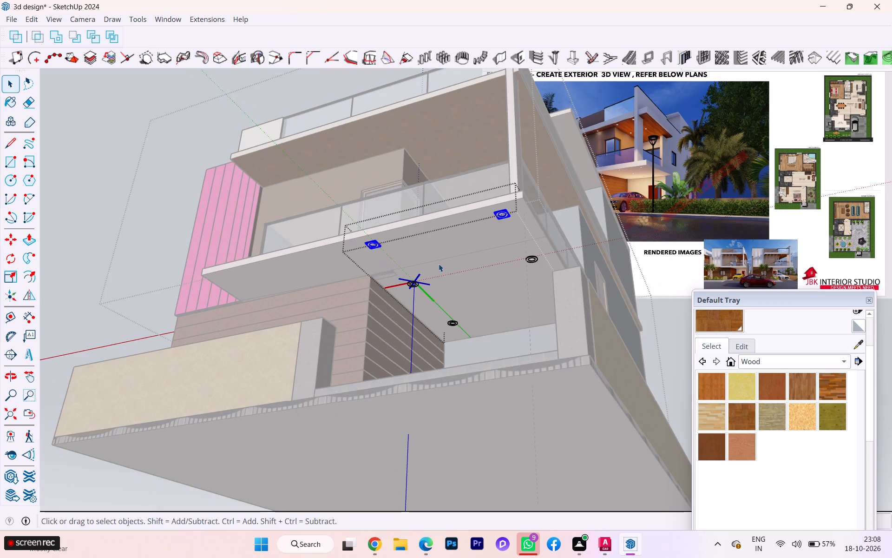
scroll(428, 272, down, 3)
scroll(420, 278, up, 1)
scroll(420, 278, down, 1)
scroll(420, 278, up, 1)
key(space)
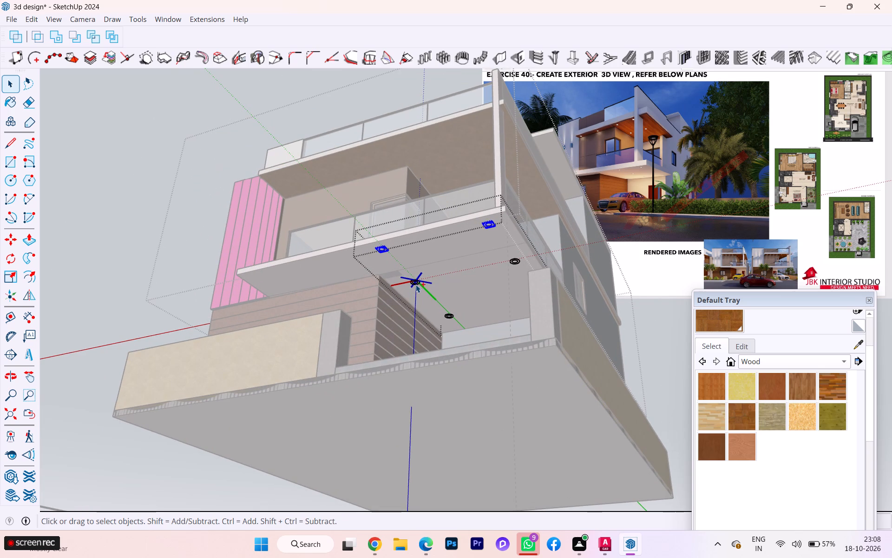
ctrl+click(416, 284)
ctrl+click(513, 264)
ctrl+click(452, 316)
ctrl+scroll(507, 311, down, 1)
ctrl+middle_drag(509, 311, 571, 320)
ctrl+scroll(571, 320, up, 1)
ctrl+scroll(569, 315, down, 1)
ctrl+scroll(568, 314, up, 1)
ctrl+scroll(566, 311, down, 2)
ctrl+scroll(566, 311, up, 2)
ctrl+scroll(566, 310, down, 1)
ctrl+scroll(566, 310, up, 1)
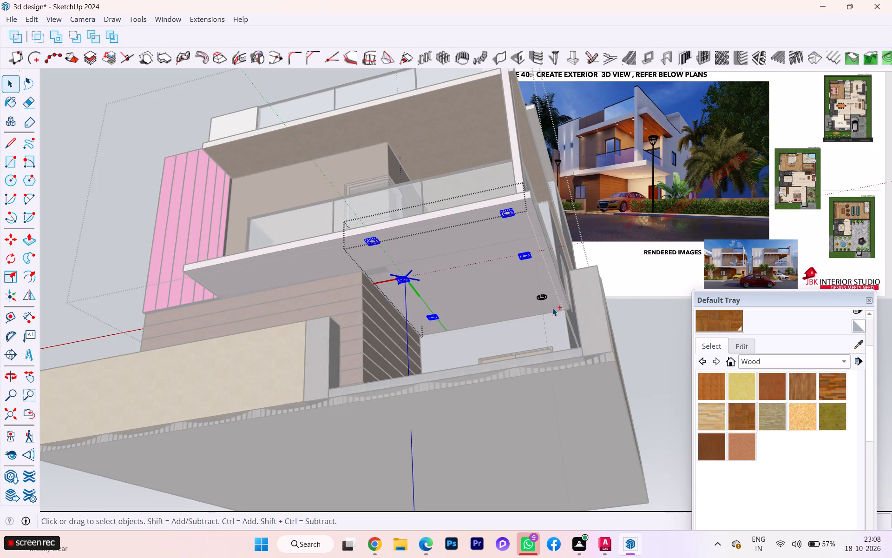
ctrl+click(545, 295)
ctrl+scroll(544, 296, down, 2)
ctrl+middle_drag(544, 298, 557, 344)
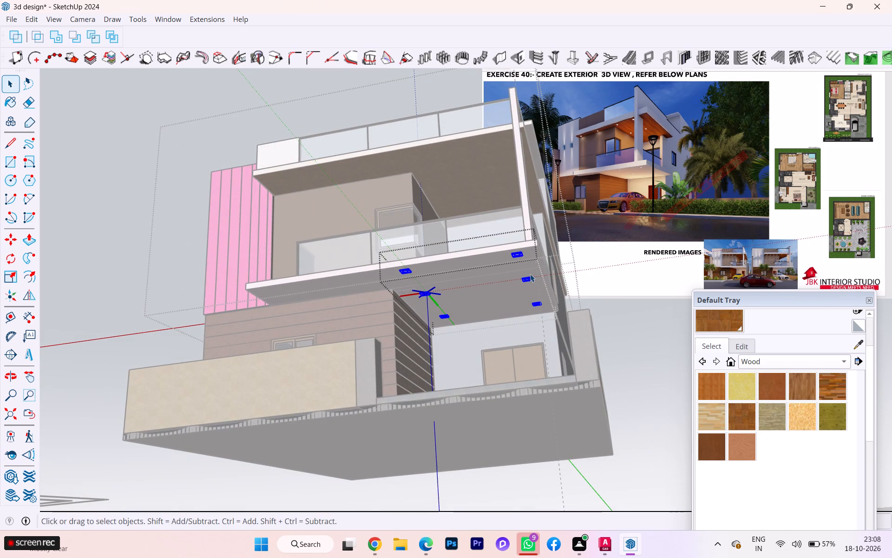
key(m)
click(516, 253)
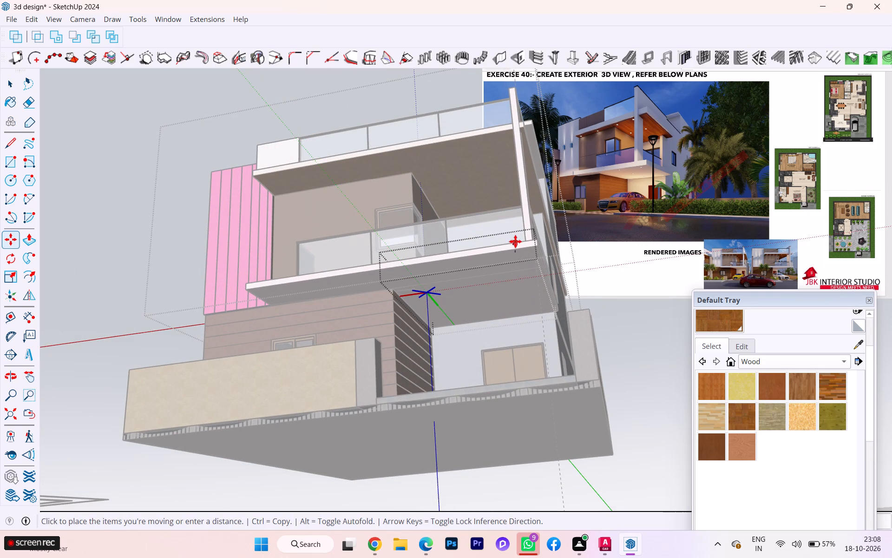
scroll(511, 224, down, 1)
middle_drag(511, 224, 554, 345)
scroll(535, 239, up, 1)
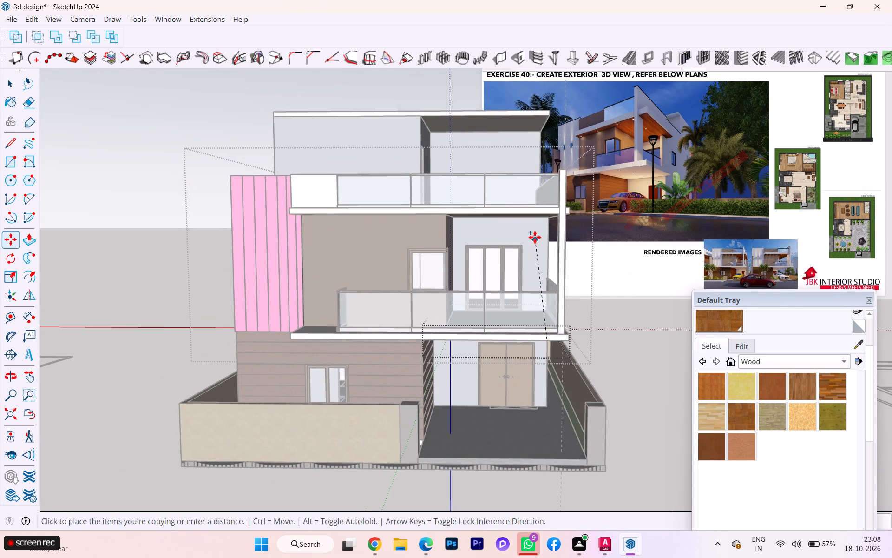
key(Up)
middle_drag(537, 224, 536, 223)
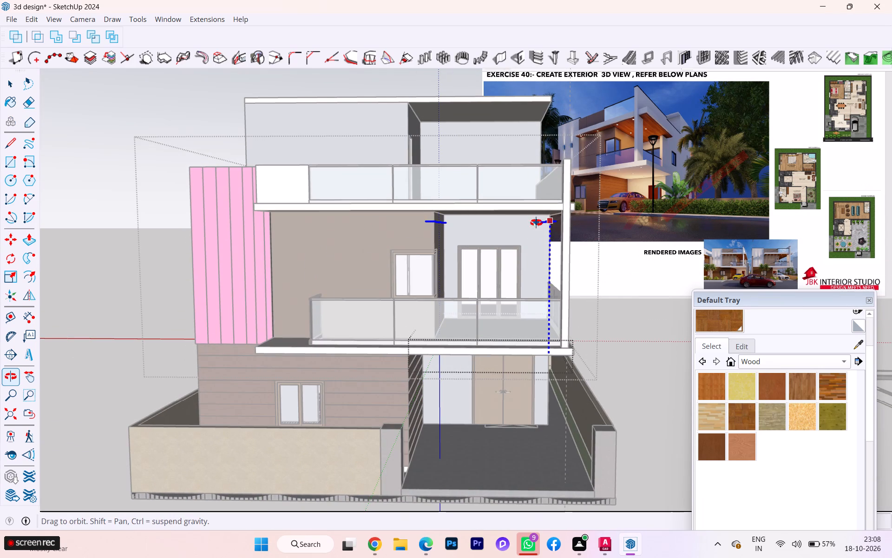
middle_drag(536, 223, 532, 172)
scroll(538, 188, up, 7)
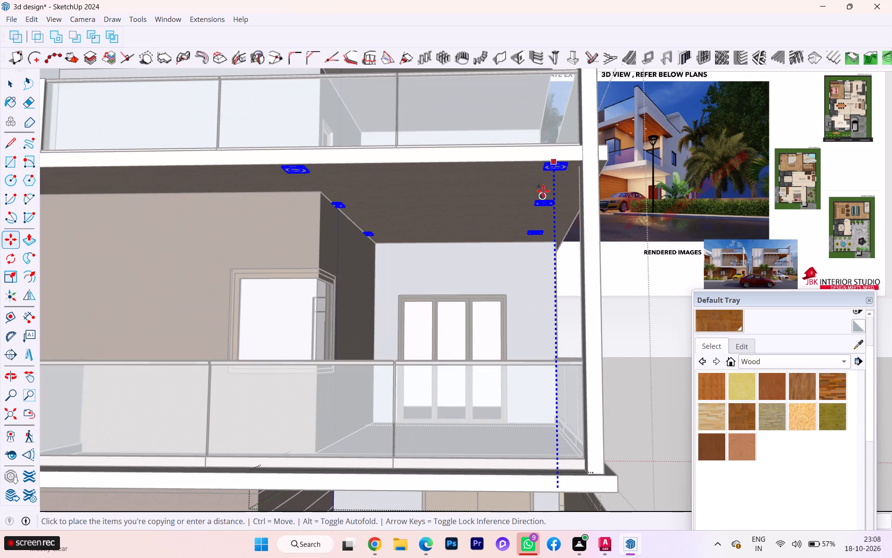
click(542, 177)
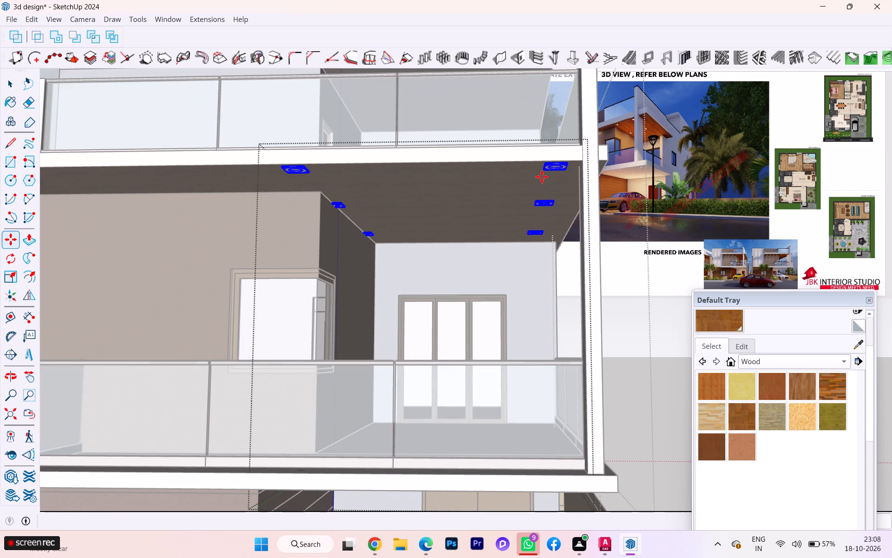
key(space)
Inspect the copied downlight rings beneath the terrace slab from outside the house, and leave the downlight group.
scroll(533, 196, down, 1)
scroll(533, 197, up, 2)
scroll(533, 197, down, 5)
middle_drag(533, 238, 437, 226)
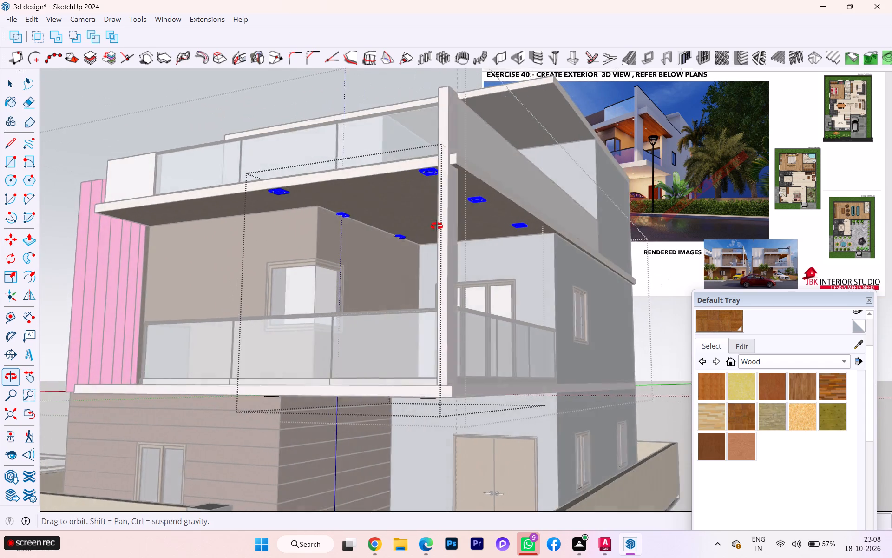
middle_drag(437, 226, 459, 236)
scroll(417, 237, up, 2)
scroll(405, 237, down, 1)
scroll(405, 236, up, 5)
scroll(405, 236, down, 4)
scroll(414, 219, up, 2)
scroll(414, 219, down, 2)
scroll(414, 219, up, 2)
scroll(416, 224, down, 3)
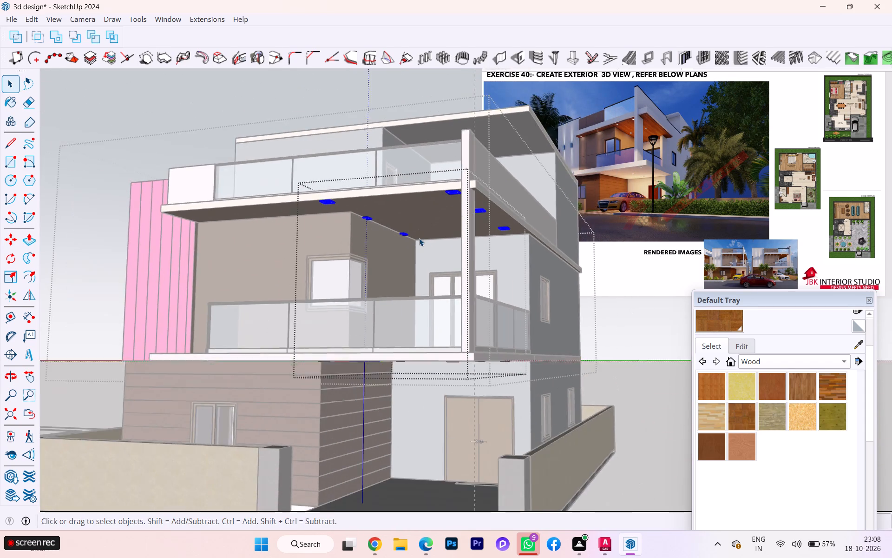
scroll(419, 240, down, 1)
scroll(419, 240, up, 1)
scroll(419, 240, down, 2)
scroll(419, 240, up, 1)
scroll(419, 240, down, 1)
click(131, 340)
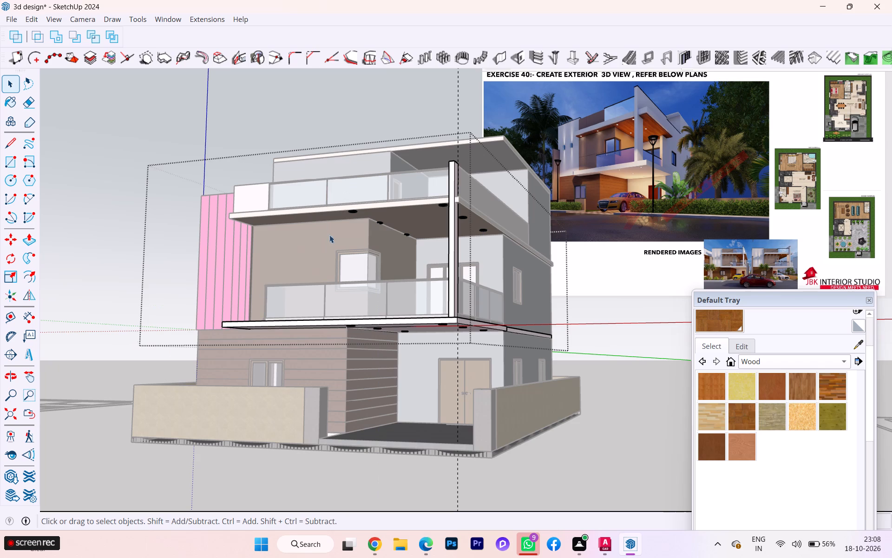
Inside the downlight group, move the three terrace-slab rings nearest the corner-window wall along the red axis, clear of the wall, and leave the group.
scroll(342, 226, up, 2)
scroll(345, 225, down, 2)
scroll(345, 225, up, 2)
scroll(423, 221, down, 1)
scroll(423, 221, up, 2)
scroll(423, 221, down, 2)
scroll(423, 221, up, 3)
scroll(424, 217, down, 2)
scroll(424, 217, up, 5)
scroll(400, 219, down, 1)
scroll(400, 219, up, 4)
click(376, 228)
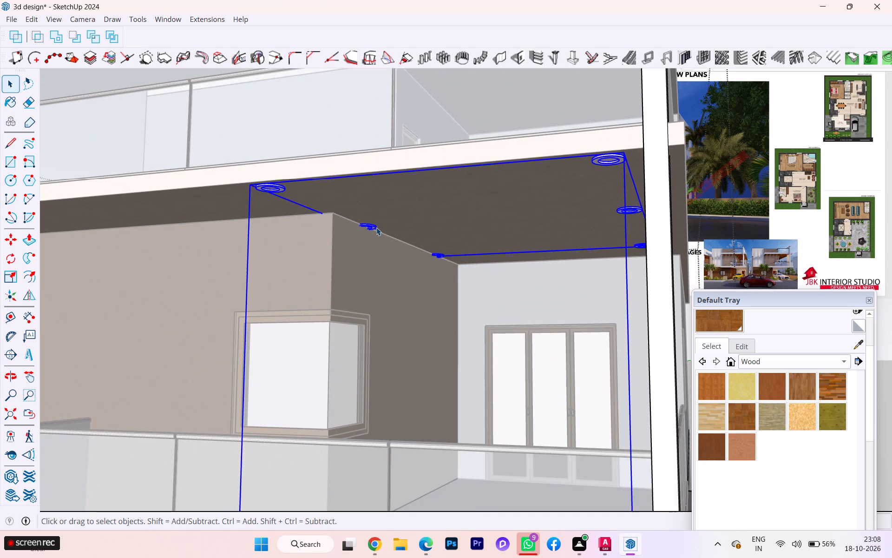
double_click(376, 227)
click(375, 229)
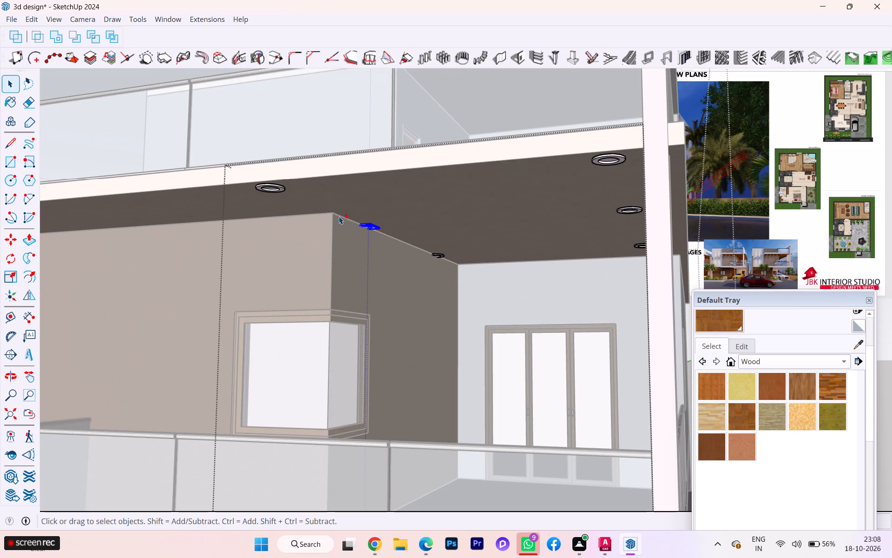
ctrl+click(283, 189)
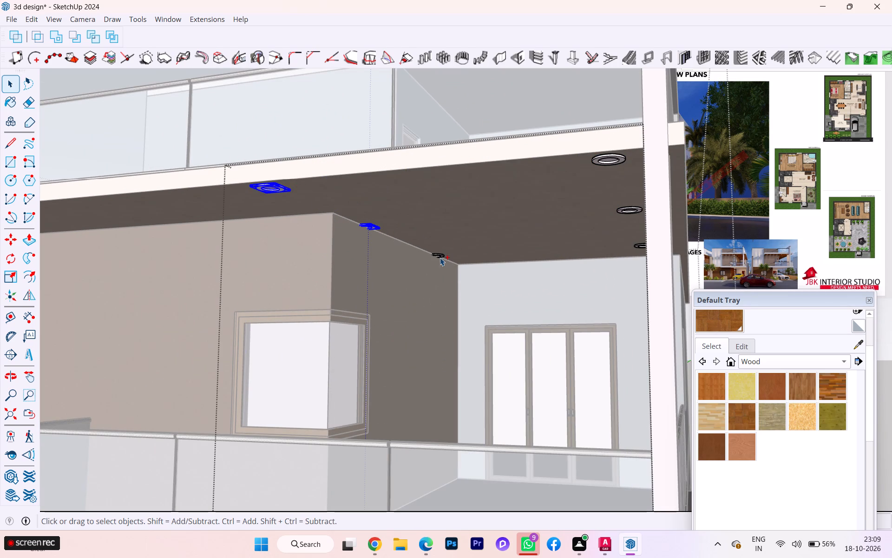
ctrl+click(440, 255)
key(m)
click(441, 243)
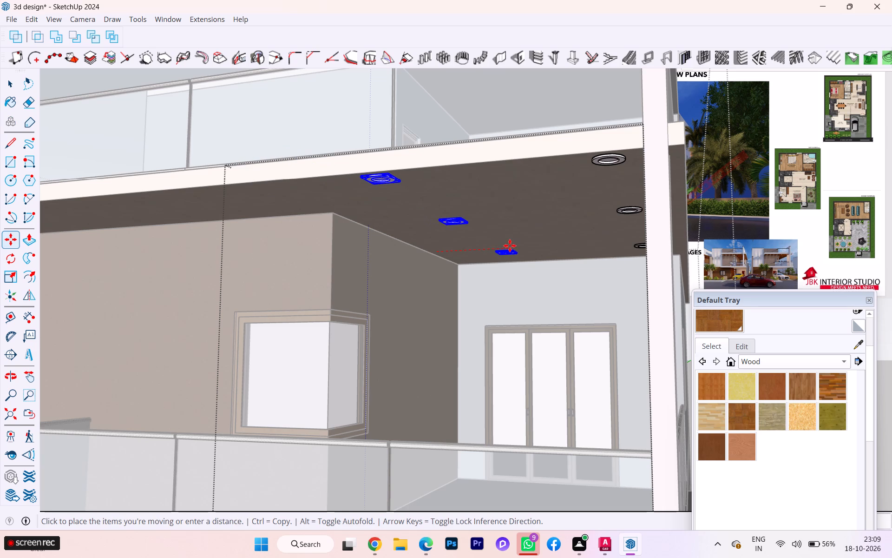
key(Right)
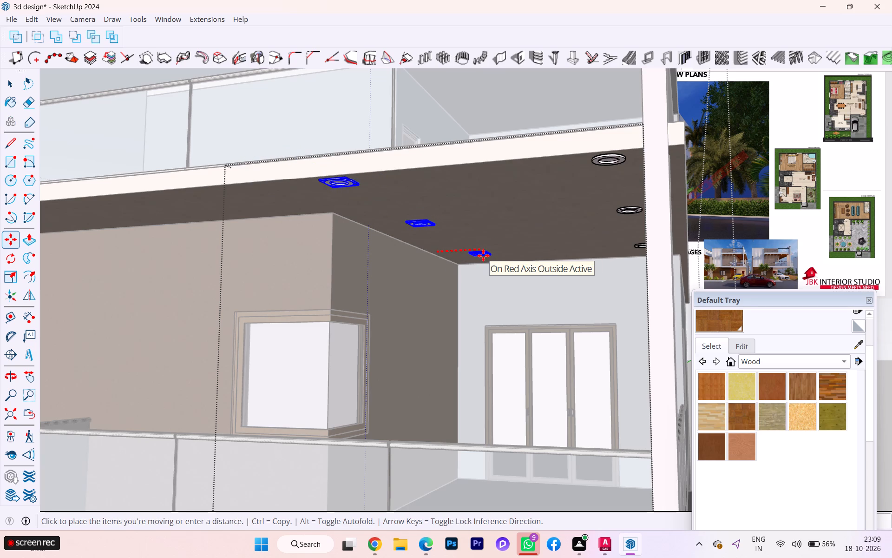
click(483, 255)
key(space)
scroll(433, 236, down, 1)
scroll(433, 236, up, 1)
scroll(433, 236, down, 3)
scroll(433, 236, up, 1)
scroll(433, 236, down, 2)
scroll(428, 238, up, 8)
scroll(427, 238, down, 1)
scroll(427, 238, up, 3)
scroll(427, 239, down, 5)
scroll(419, 250, up, 1)
scroll(418, 251, down, 3)
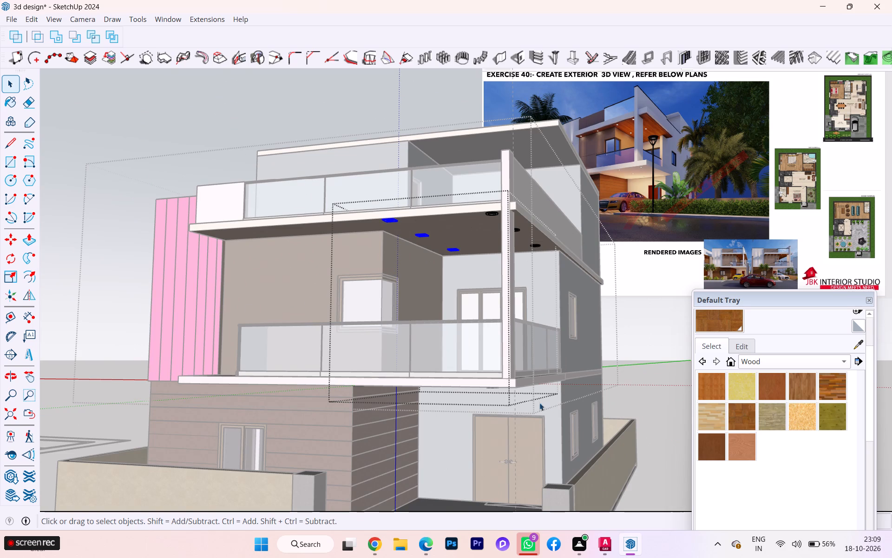
key(space)
click(664, 471)
click(654, 458)
Delete the stray edge along the red axis that divides the balcony slab's underside, and leave the slab group.
scroll(511, 379, down, 4)
middle_drag(496, 360, 482, 324)
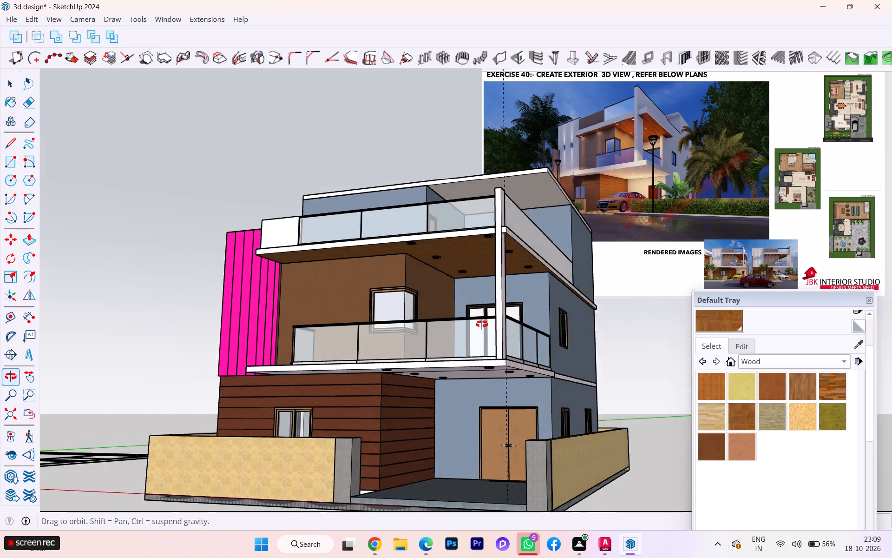
middle_drag(482, 324, 486, 290)
scroll(438, 357, down, 1)
scroll(438, 358, up, 1)
scroll(436, 358, down, 3)
scroll(446, 352, up, 6)
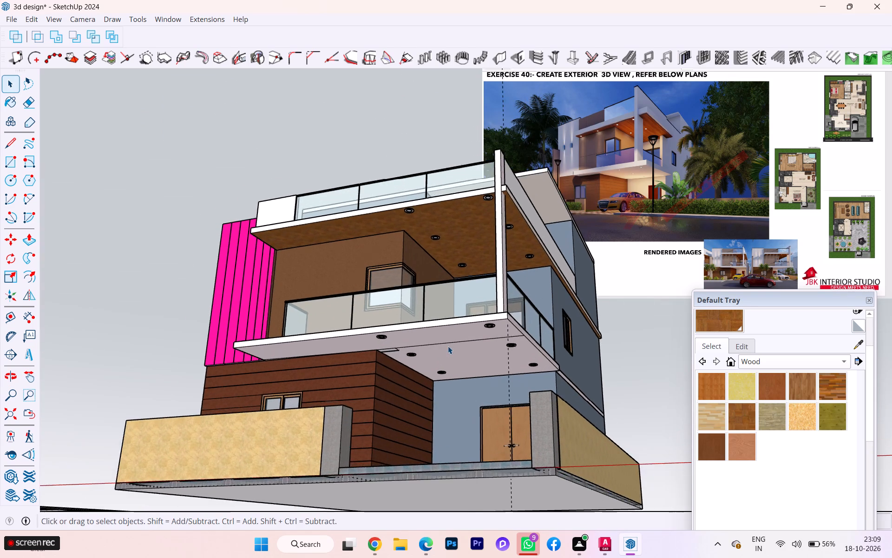
scroll(448, 346, up, 12)
click(472, 338)
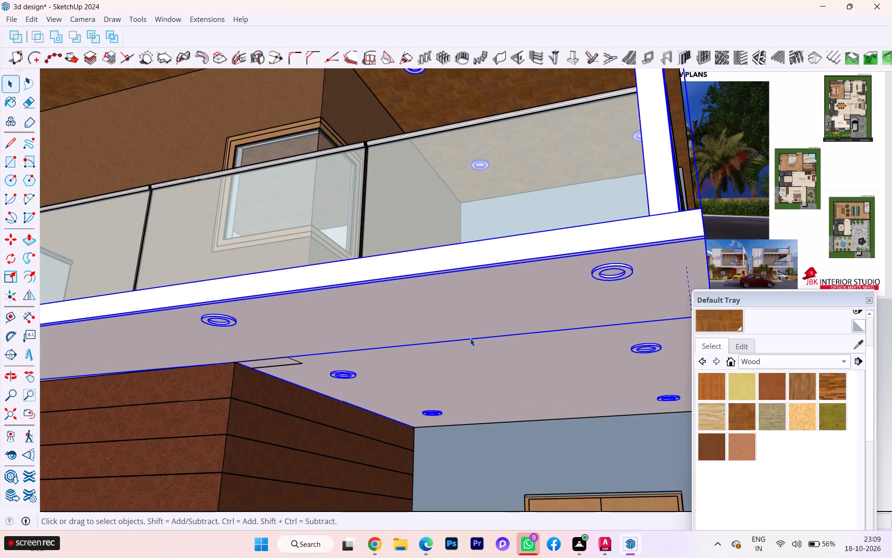
click(470, 338)
double_click(460, 340)
click(460, 340)
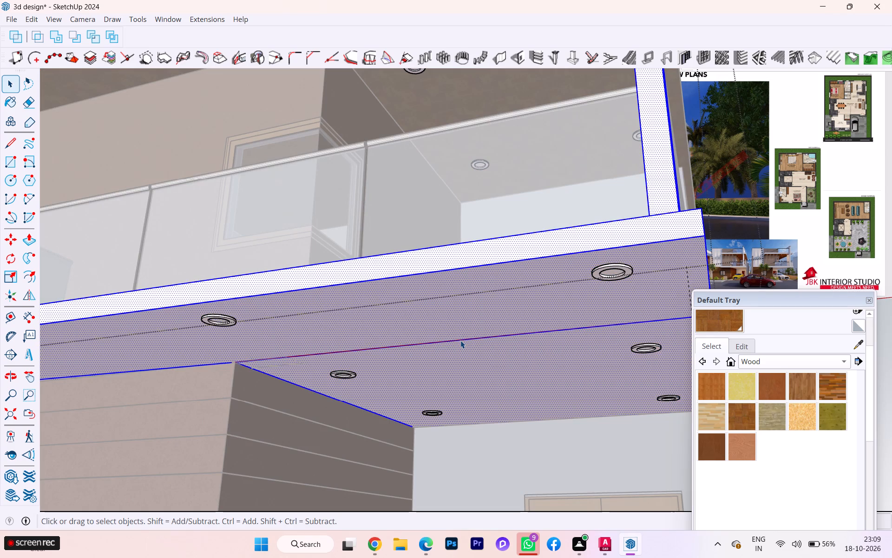
middle_drag(465, 340, 329, 339)
scroll(538, 288, up, 1)
scroll(539, 288, down, 1)
scroll(541, 287, up, 2)
middle_drag(554, 292, 494, 321)
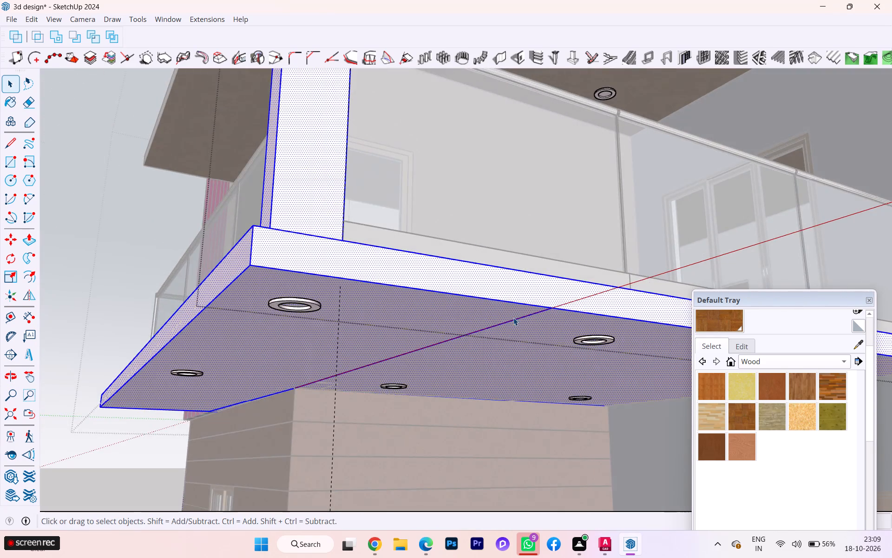
scroll(519, 317, up, 2)
scroll(519, 317, down, 2)
scroll(519, 317, up, 1)
click(529, 317)
click(529, 317)
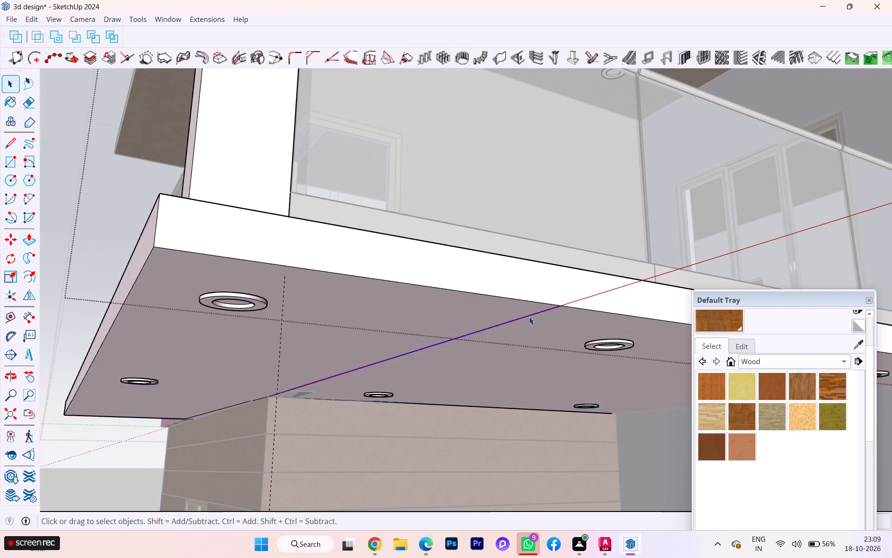
key(Delete)
scroll(526, 318, down, 6)
scroll(524, 318, up, 1)
scroll(524, 318, down, 2)
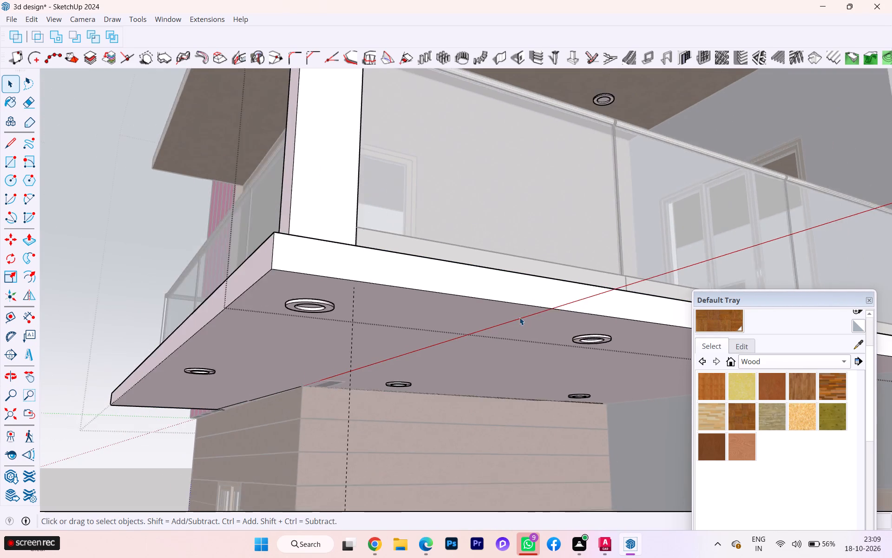
scroll(505, 316, down, 2)
scroll(501, 317, up, 2)
scroll(501, 317, down, 10)
scroll(475, 323, up, 1)
scroll(474, 323, down, 1)
scroll(468, 325, up, 1)
scroll(467, 326, down, 5)
scroll(456, 334, up, 3)
scroll(456, 334, down, 2)
scroll(456, 334, up, 1)
scroll(457, 337, down, 2)
scroll(458, 337, up, 1)
scroll(458, 338, down, 4)
scroll(458, 338, up, 2)
scroll(458, 338, down, 2)
scroll(460, 348, up, 2)
scroll(461, 350, down, 4)
scroll(479, 368, up, 1)
scroll(479, 368, down, 1)
middle_drag(524, 418, 531, 424)
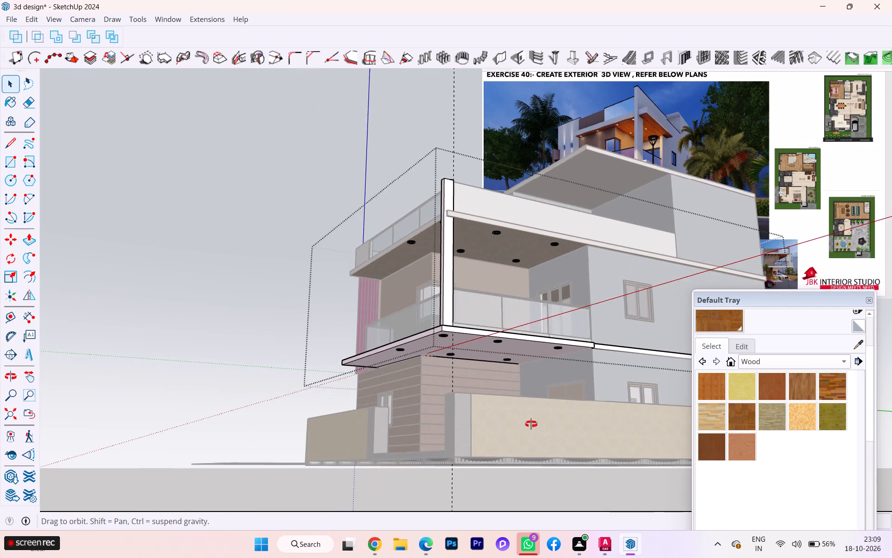
middle_drag(531, 424, 551, 447)
double_click(240, 402)
click(240, 402)
click(237, 403)
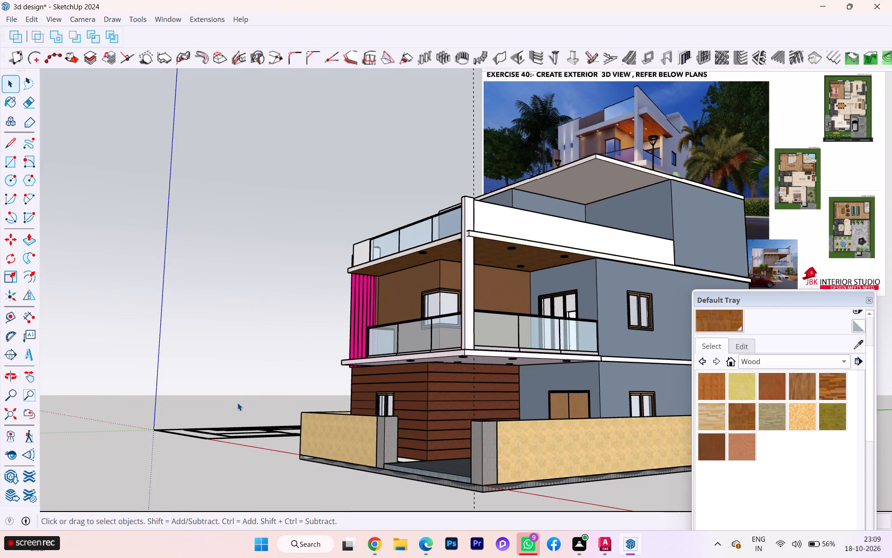
Reverse the blue-grey face of the short terrace parapet beside the pink cladding so its white side faces outward.
scroll(404, 386, down, 2)
middle_drag(406, 385, 451, 431)
scroll(477, 434, down, 1)
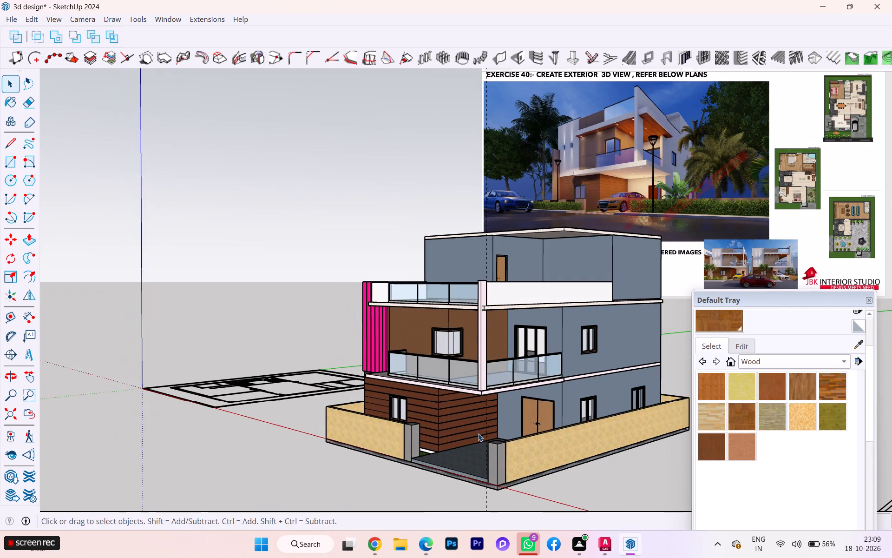
middle_drag(479, 433, 506, 441)
scroll(505, 428, down, 2)
scroll(429, 387, down, 2)
middle_drag(429, 387, 483, 415)
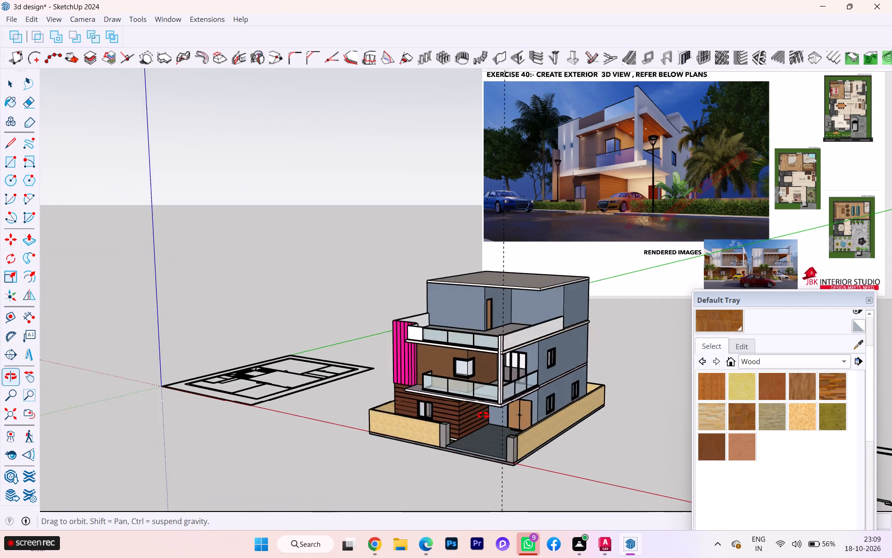
middle_drag(483, 415, 707, 427)
middle_drag(472, 389, 567, 386)
scroll(485, 344, up, 6)
scroll(435, 342, down, 1)
scroll(434, 342, up, 1)
scroll(434, 342, down, 2)
scroll(434, 342, up, 2)
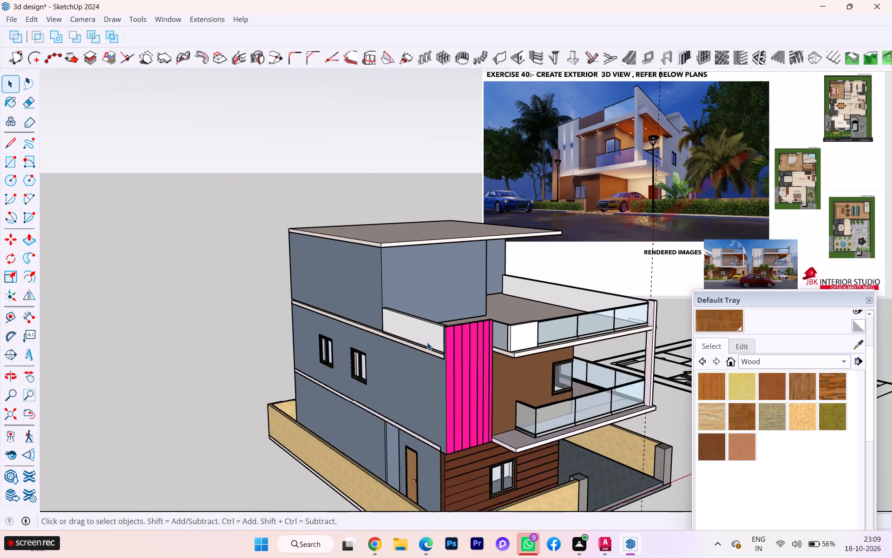
scroll(427, 342, up, 1)
scroll(423, 342, down, 1)
scroll(423, 342, up, 2)
click(422, 327)
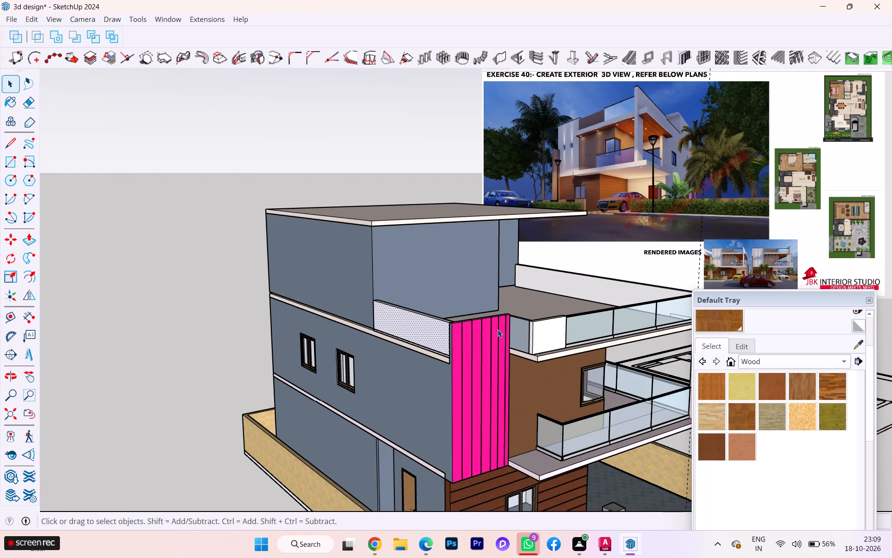
scroll(534, 329, up, 4)
scroll(549, 328, down, 1)
scroll(549, 328, up, 1)
middle_drag(549, 333, 620, 340)
scroll(549, 333, down, 1)
scroll(591, 339, up, 8)
scroll(569, 334, down, 2)
scroll(568, 334, up, 1)
scroll(562, 335, down, 1)
click(535, 334)
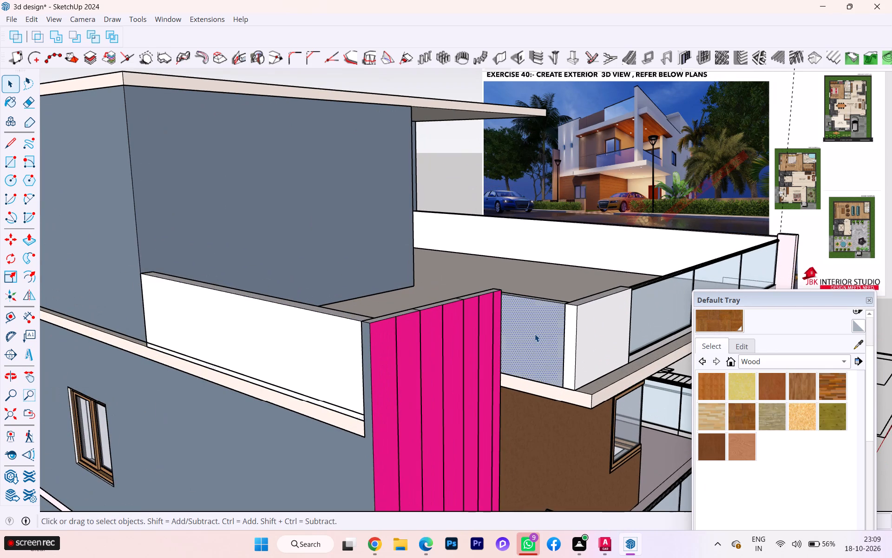
right_click(538, 331)
click(583, 154)
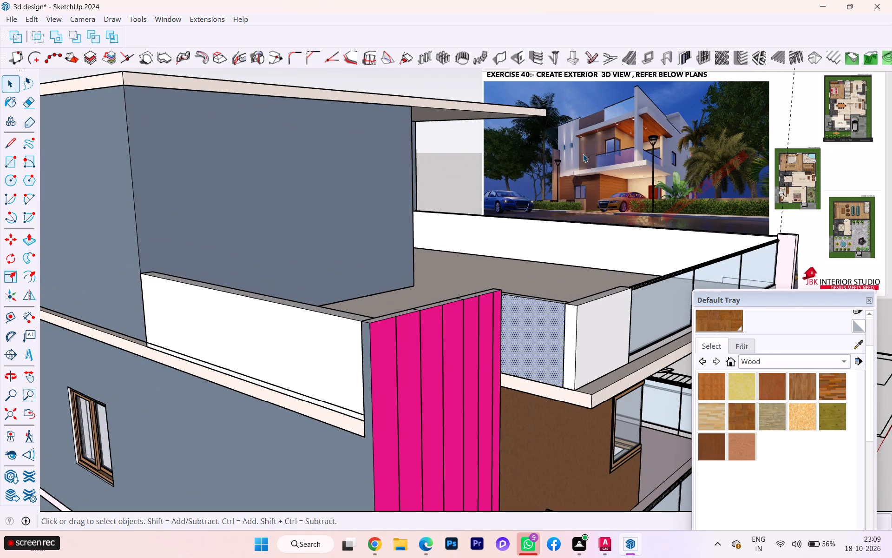
scroll(547, 227, down, 3)
scroll(511, 254, up, 5)
scroll(511, 255, down, 2)
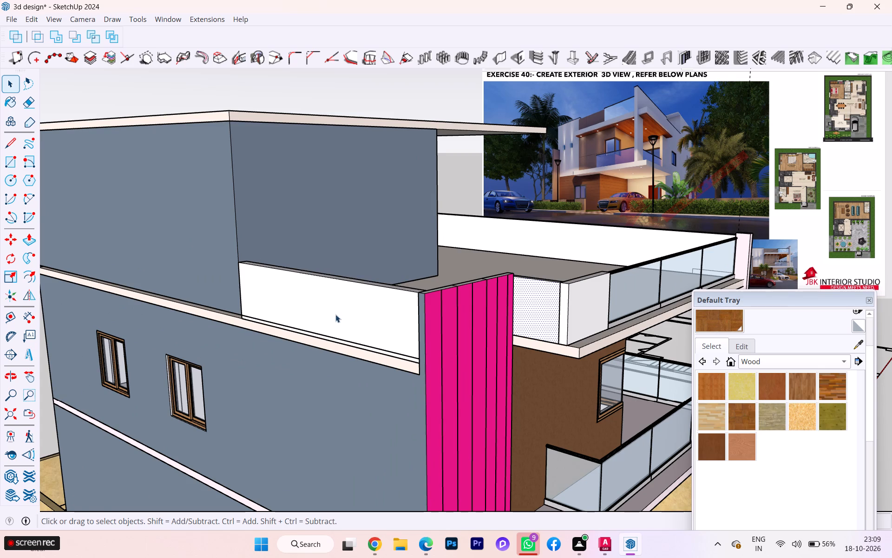
key(space)
scroll(335, 314, down, 4)
scroll(326, 304, up, 1)
scroll(326, 304, down, 6)
scroll(295, 299, up, 4)
scroll(294, 303, down, 3)
scroll(294, 302, up, 1)
scroll(294, 302, down, 3)
click(550, 420)
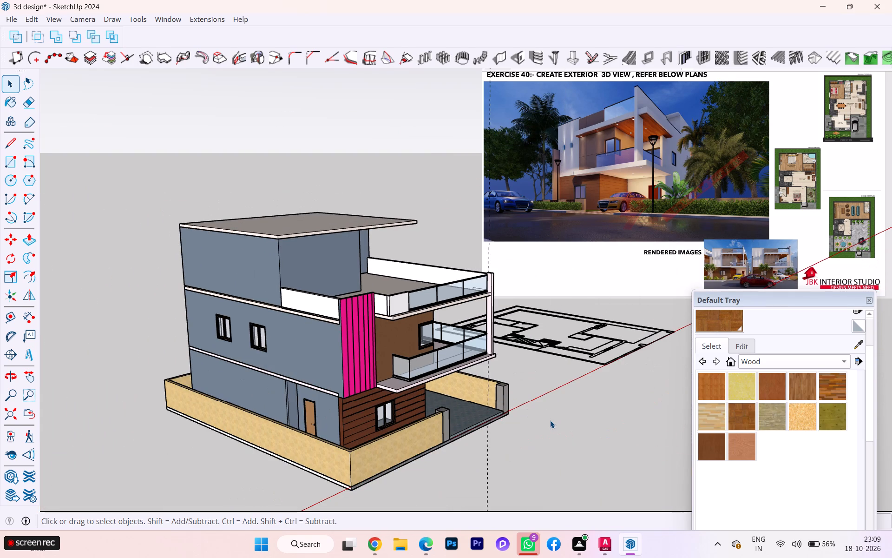
Delete the flat floor-plan linework lying beside the house on the side farther from the origin.
scroll(551, 417, down, 1)
middle_drag(547, 414, 258, 423)
scroll(302, 405, down, 2)
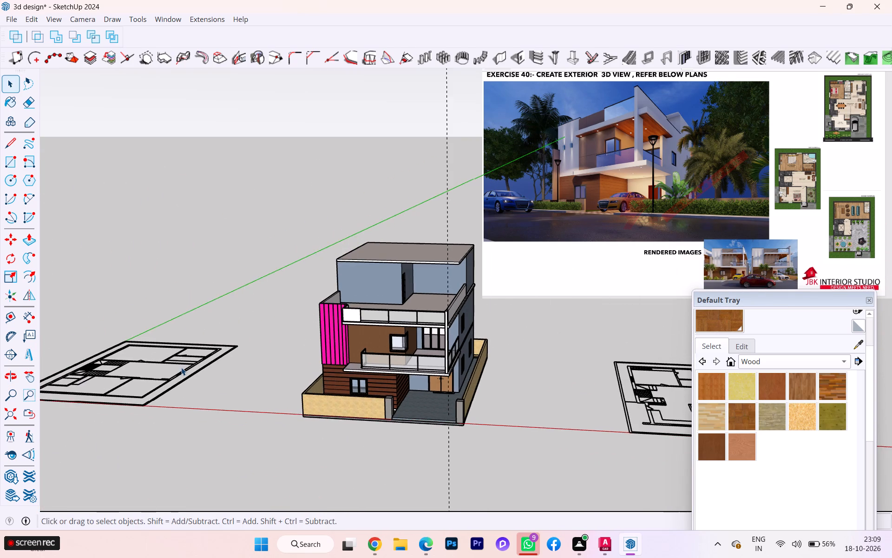
scroll(184, 368, down, 2)
scroll(185, 368, up, 2)
scroll(185, 368, down, 1)
drag(527, 339, 757, 518)
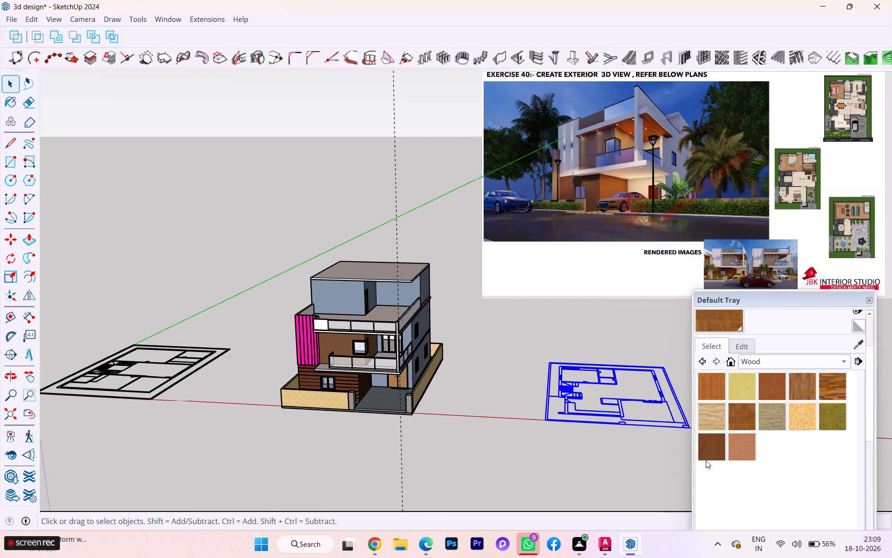
key(Delete)
Delete all guides from the model.
scroll(296, 412, up, 6)
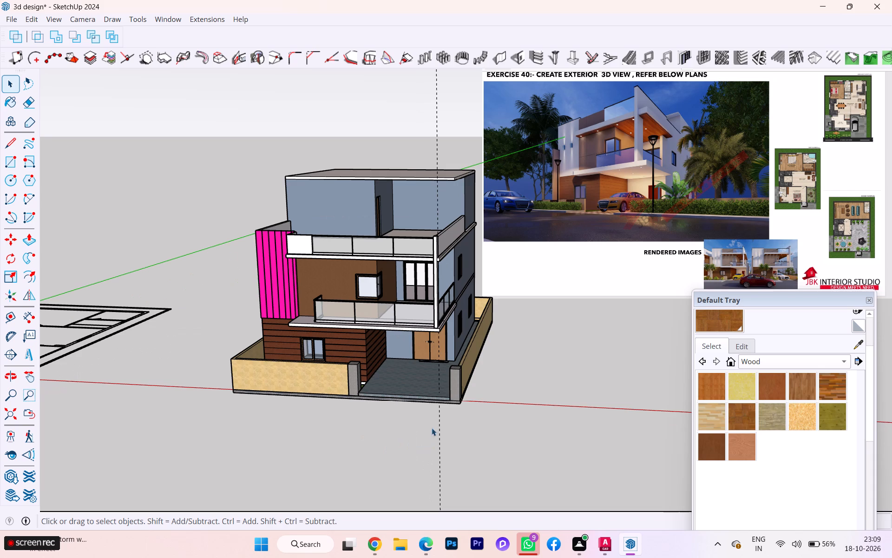
click(28, 17)
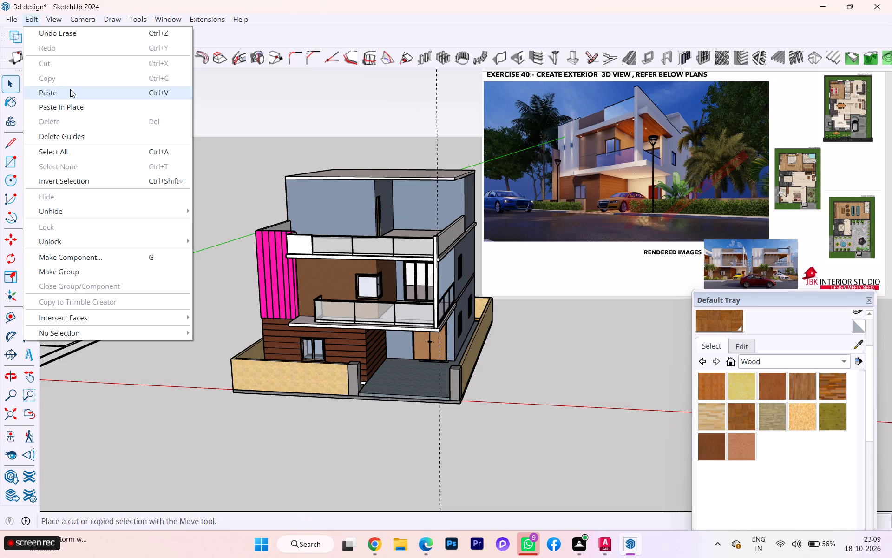
click(76, 137)
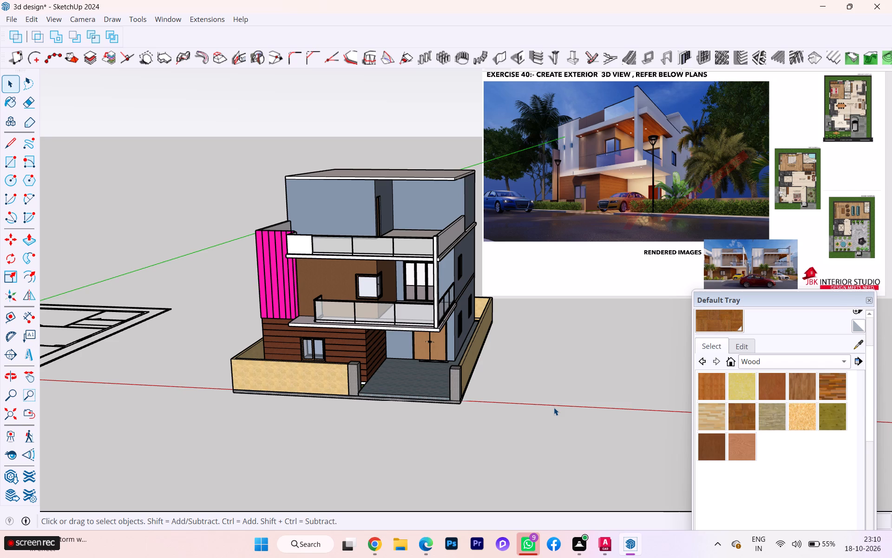
Examine the front facade, compound wall, entrance and slab undersides close up from several angles.
scroll(490, 418, up, 2)
scroll(297, 402, up, 9)
scroll(297, 402, down, 1)
scroll(297, 402, up, 1)
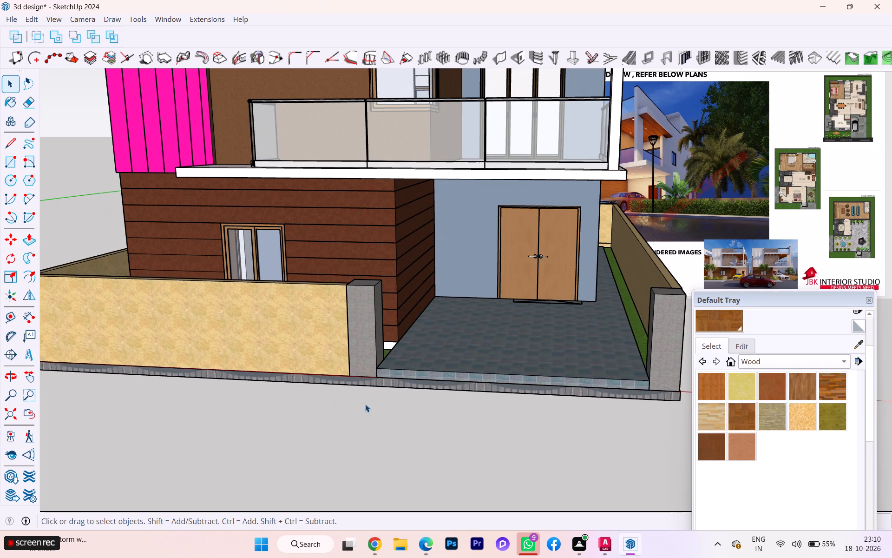
middle_drag(294, 393, 466, 417)
scroll(552, 232, up, 1)
scroll(549, 231, down, 1)
scroll(532, 227, up, 3)
scroll(469, 212, up, 2)
scroll(469, 211, down, 1)
scroll(470, 211, up, 3)
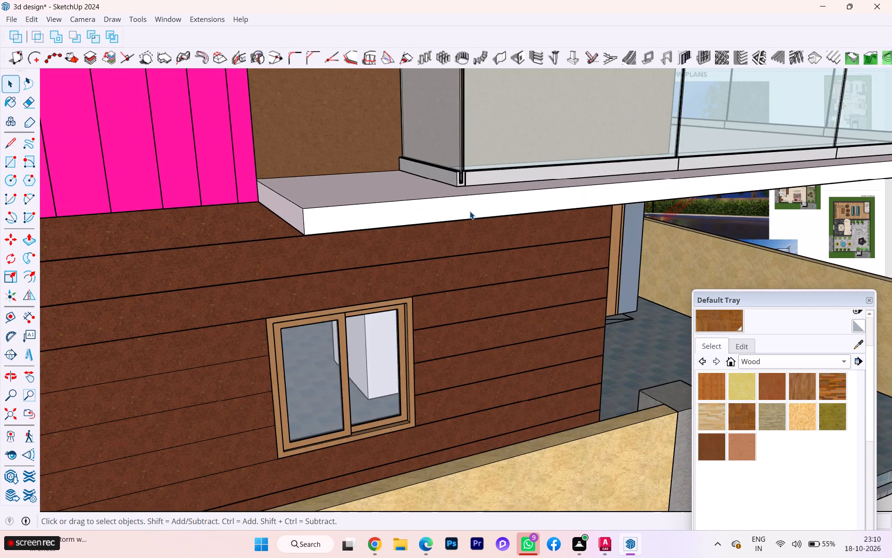
scroll(470, 212, down, 4)
scroll(429, 297, down, 3)
scroll(423, 313, up, 2)
scroll(423, 315, down, 3)
middle_drag(491, 357, 363, 250)
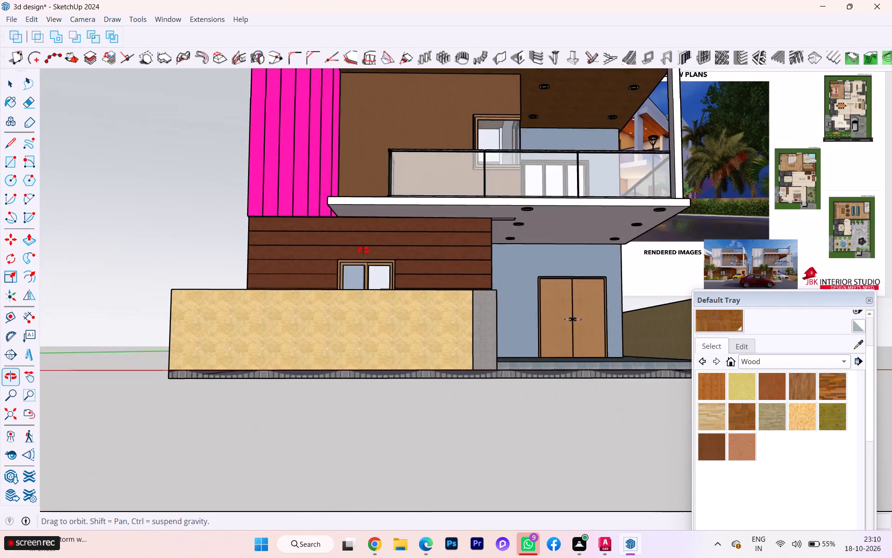
middle_drag(363, 250, 362, 250)
scroll(509, 333, up, 2)
scroll(543, 343, down, 2)
scroll(575, 370, down, 1)
middle_drag(603, 368, 410, 382)
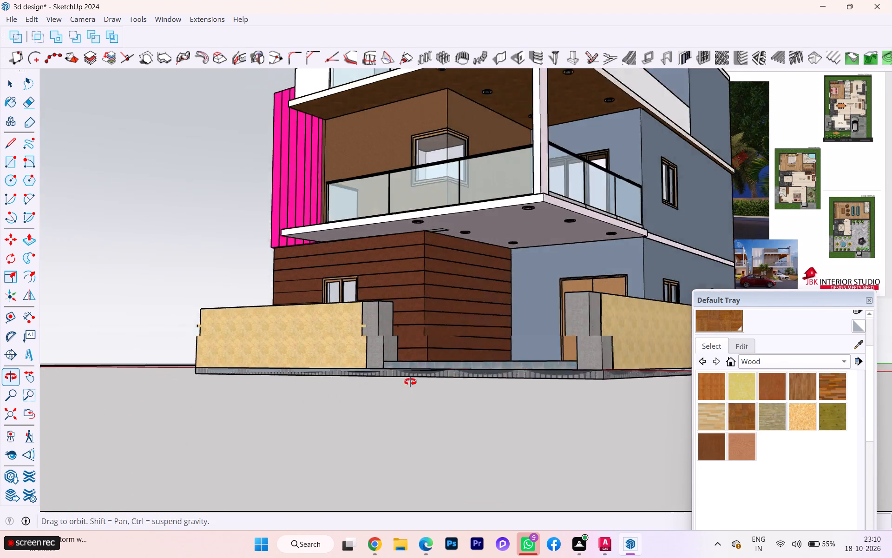
Examine the whole house from the front corner, and up close where the tall corner column meets the terrace slab and side parapet.
middle_drag(410, 382, 338, 416)
scroll(370, 425, down, 7)
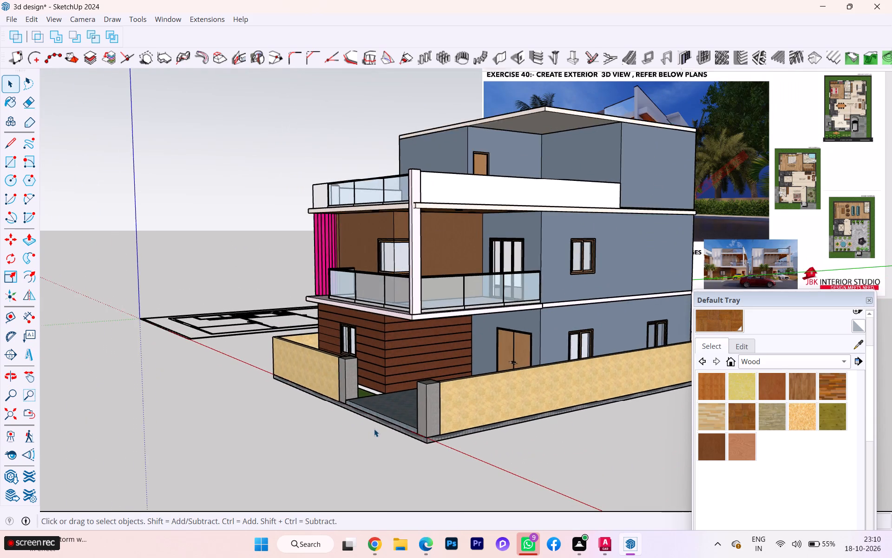
scroll(374, 429, down, 1)
middle_drag(376, 432, 534, 474)
scroll(563, 270, down, 1)
scroll(560, 262, up, 1)
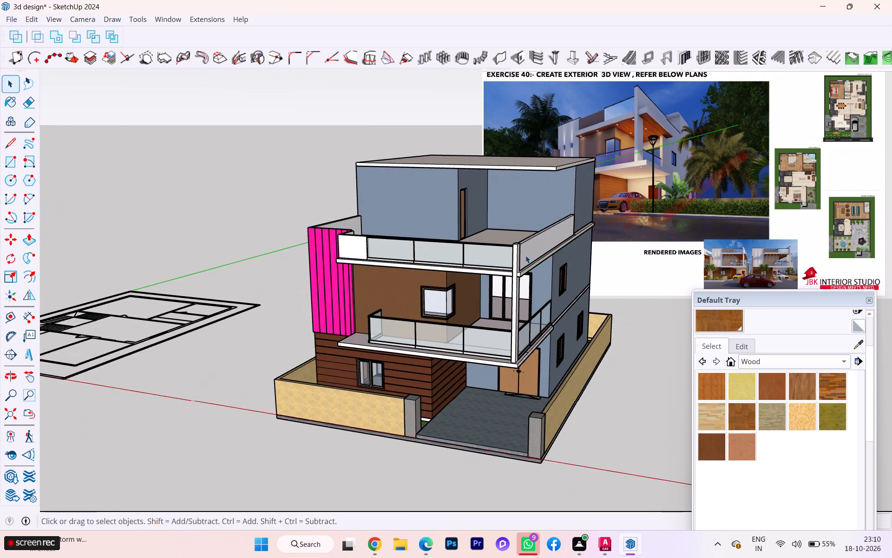
scroll(525, 255, up, 5)
scroll(549, 284, down, 2)
scroll(549, 284, up, 8)
scroll(525, 273, down, 1)
scroll(525, 273, up, 4)
scroll(524, 273, down, 1)
scroll(524, 273, up, 1)
scroll(454, 275, down, 1)
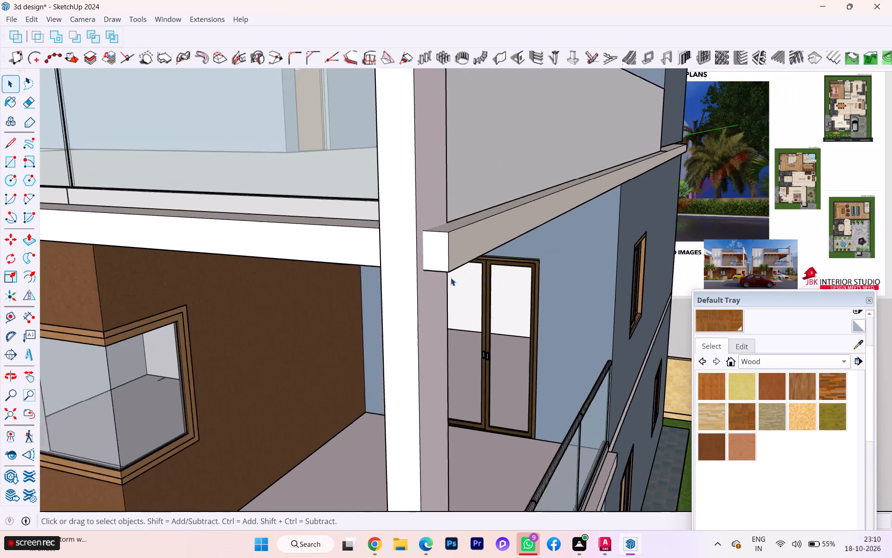
scroll(451, 278, down, 2)
scroll(412, 310, up, 3)
scroll(412, 311, down, 3)
scroll(412, 314, up, 1)
scroll(412, 315, down, 5)
scroll(407, 365, up, 5)
scroll(409, 368, down, 7)
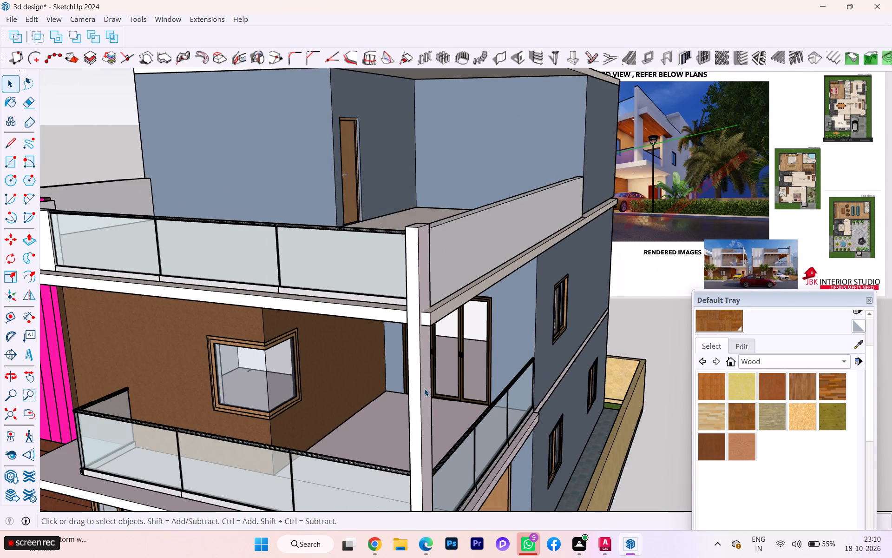
scroll(424, 392, down, 2)
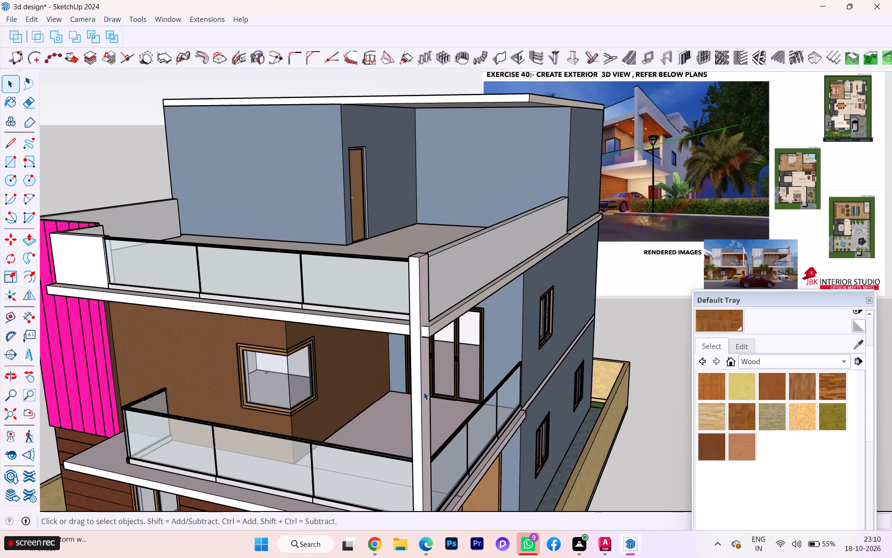
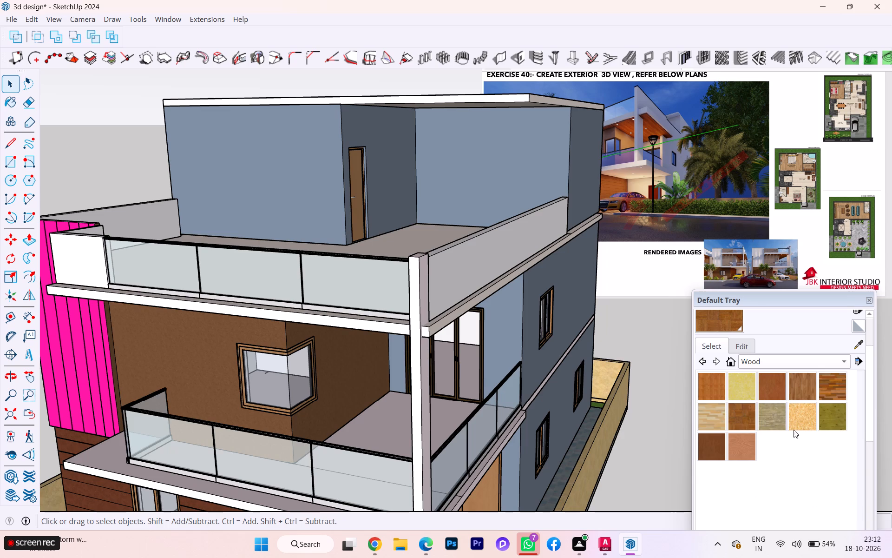
Examine the whole house exterior from above, the front corner and the front facade.
scroll(540, 376, down, 4)
scroll(465, 394, down, 4)
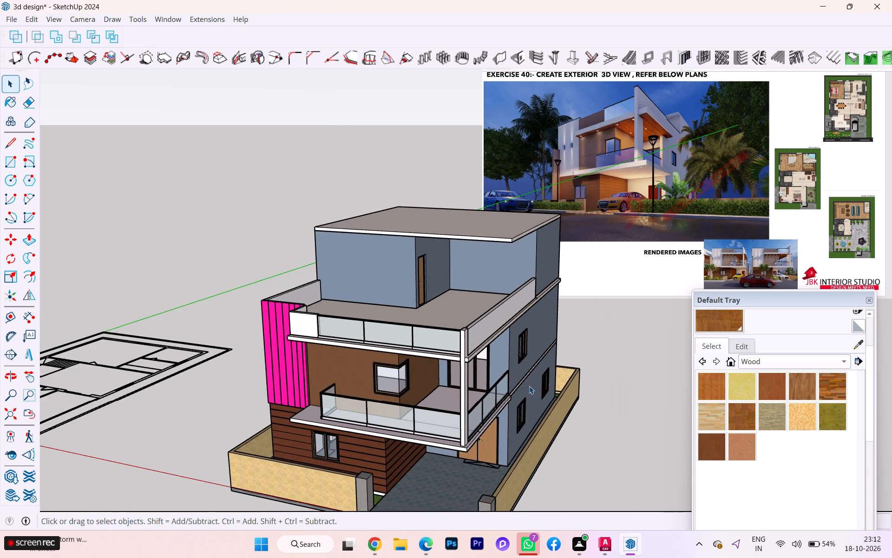
middle_drag(528, 378, 465, 342)
scroll(451, 398, up, 2)
scroll(451, 398, down, 1)
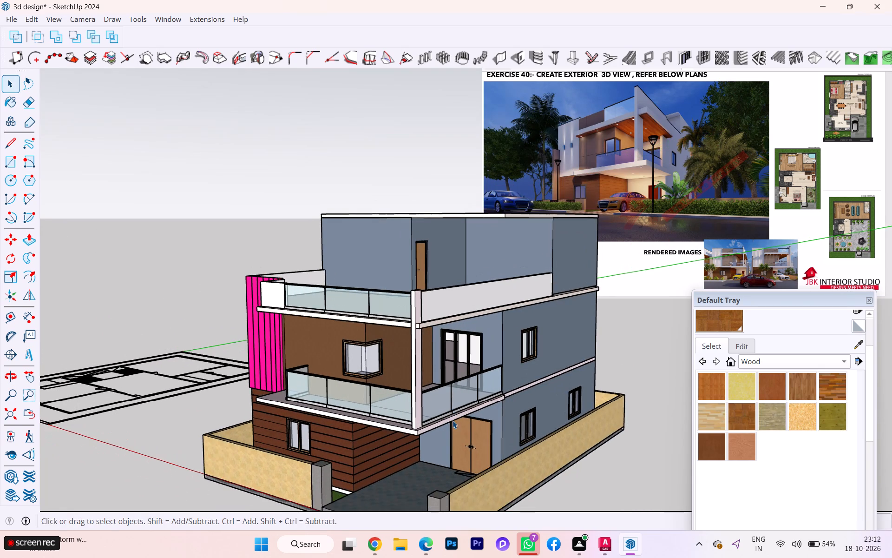
scroll(453, 419, down, 2)
middle_drag(521, 420, 629, 373)
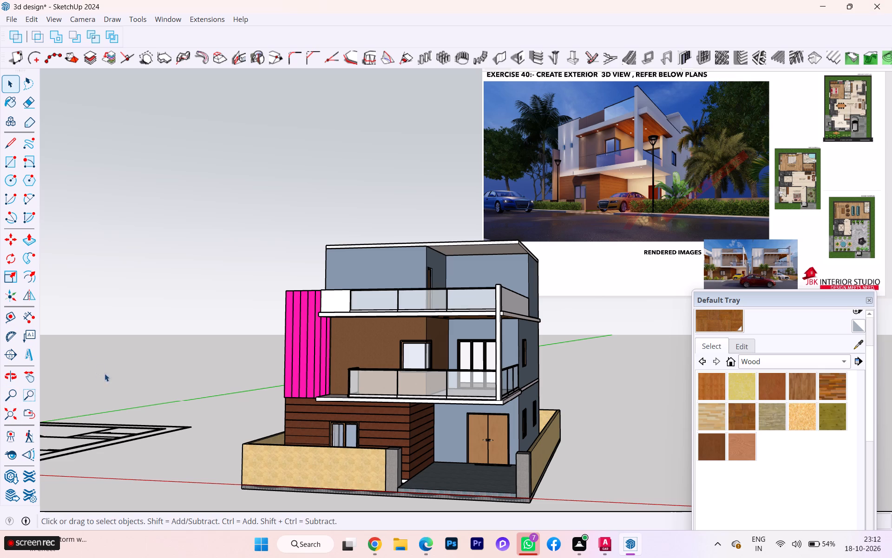
scroll(119, 369, down, 3)
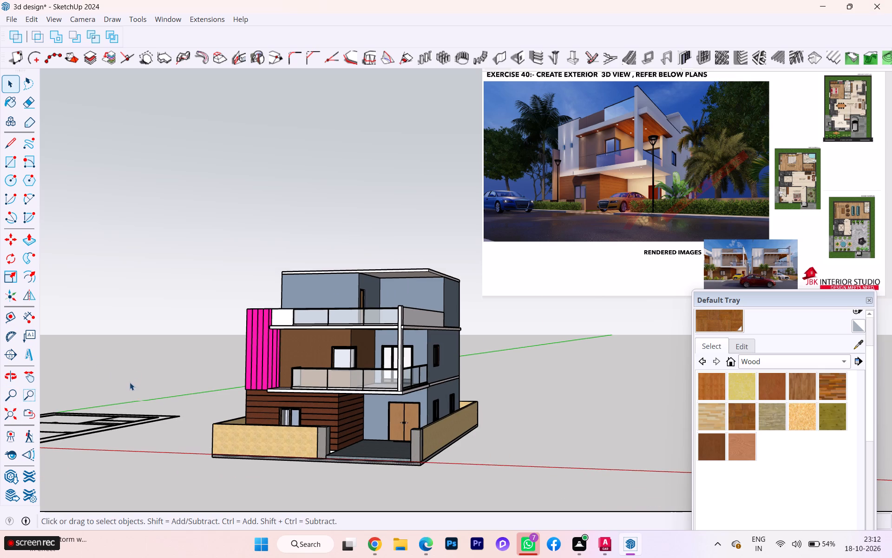
Search the 3D Warehouse for "gate".
click(13, 479)
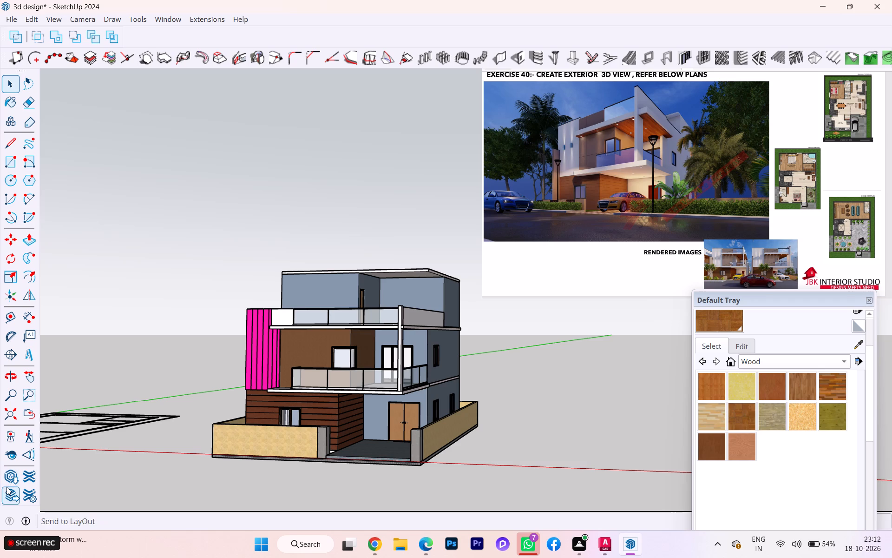
double_click(8, 480)
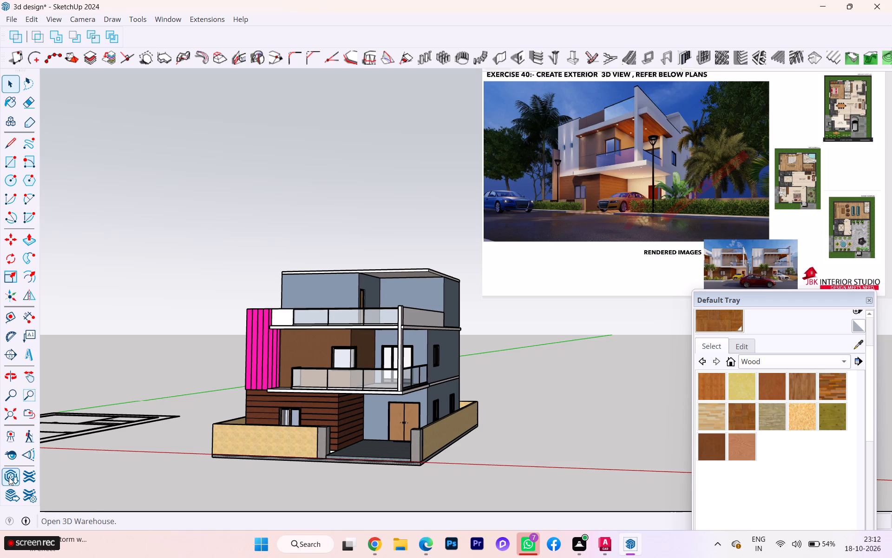
double_click(9, 482)
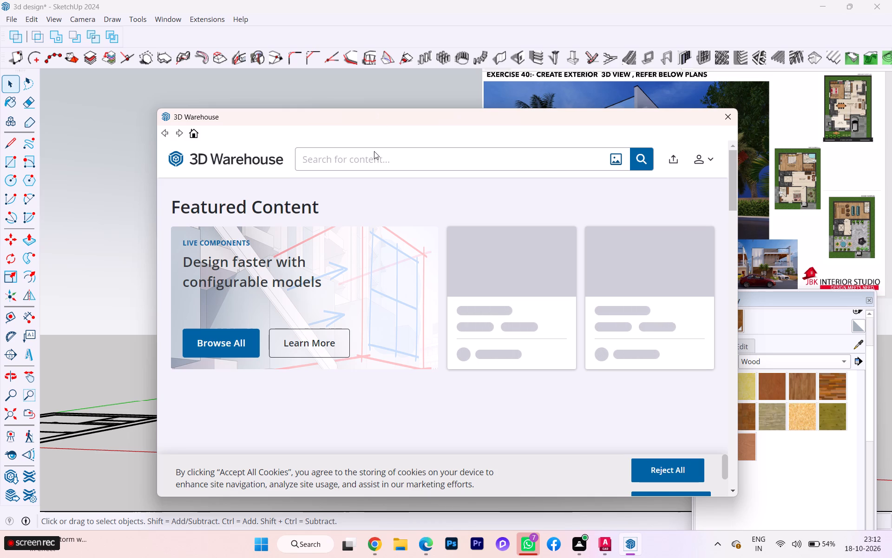
click(379, 164)
text(gate)
key(Return)
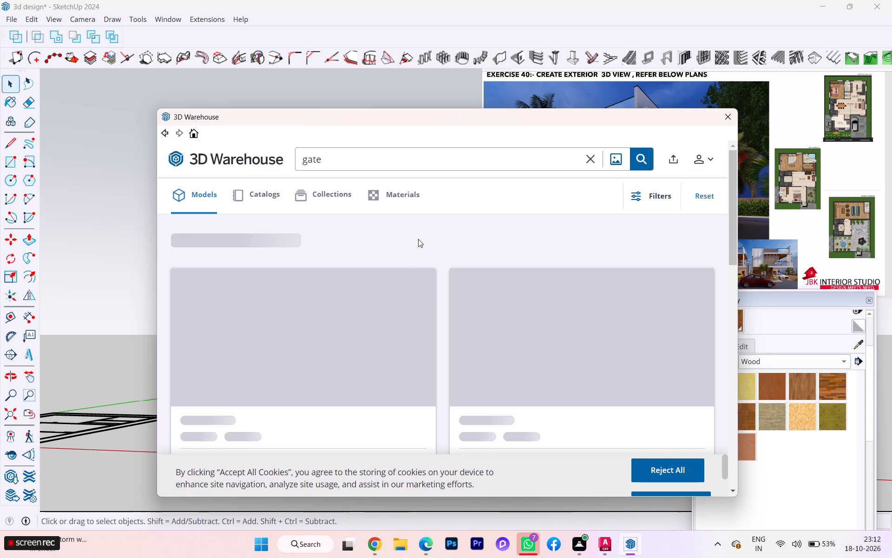
Browse the gate models found for one that suits the opening in the front compound wall.
scroll(472, 281, down, 2)
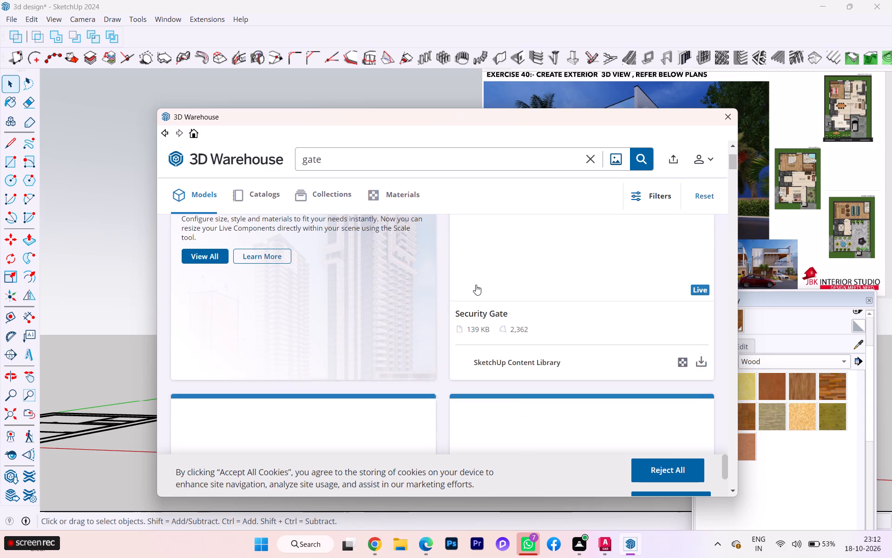
scroll(476, 285, up, 1)
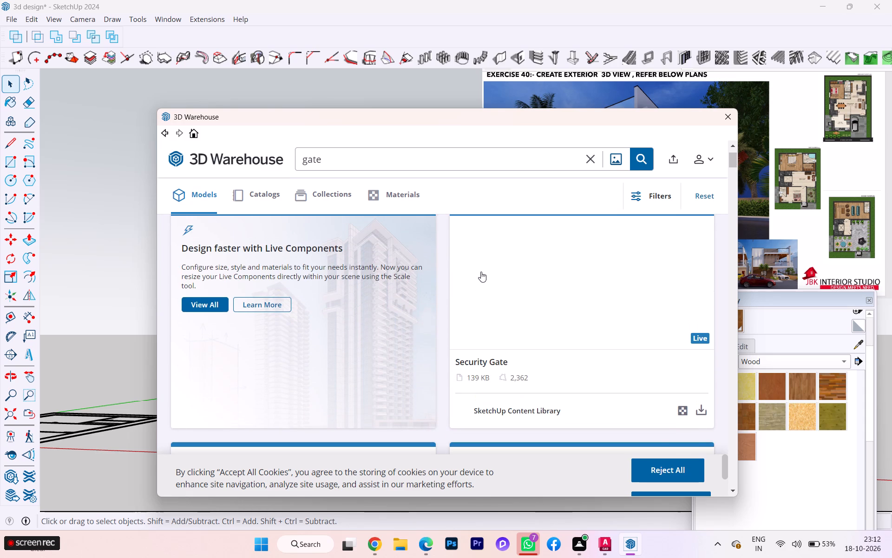
scroll(471, 269, down, 4)
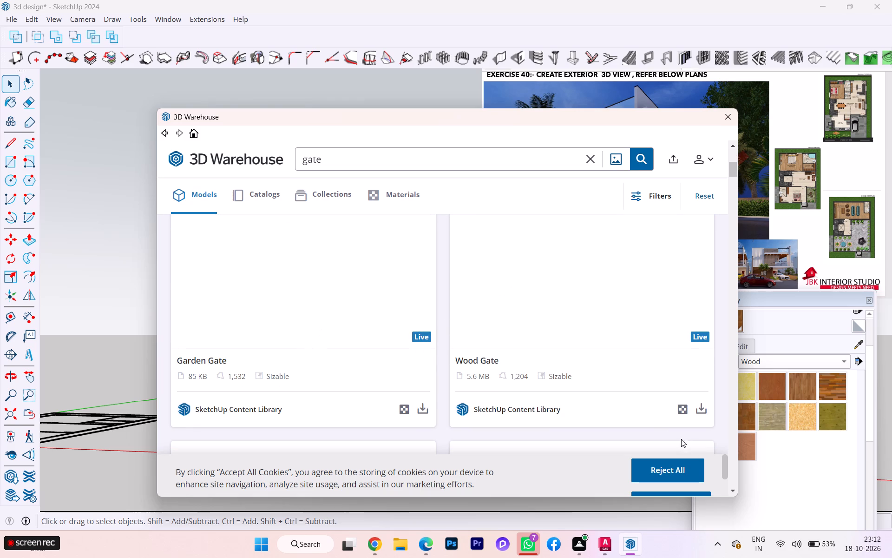
click(781, 546)
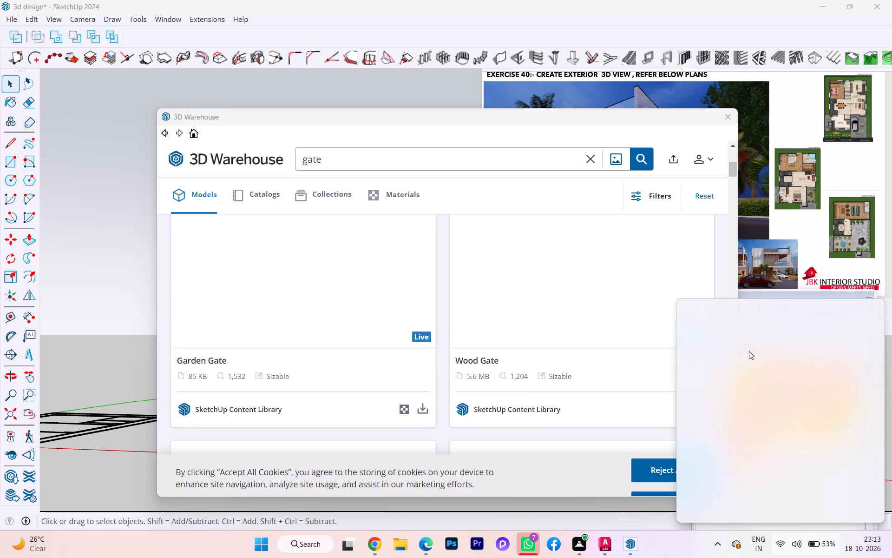
click(583, 332)
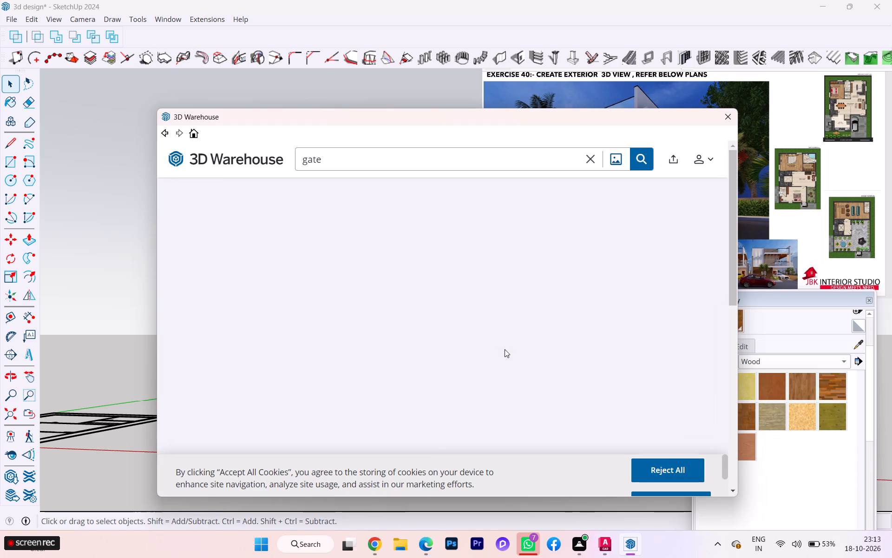
click(167, 131)
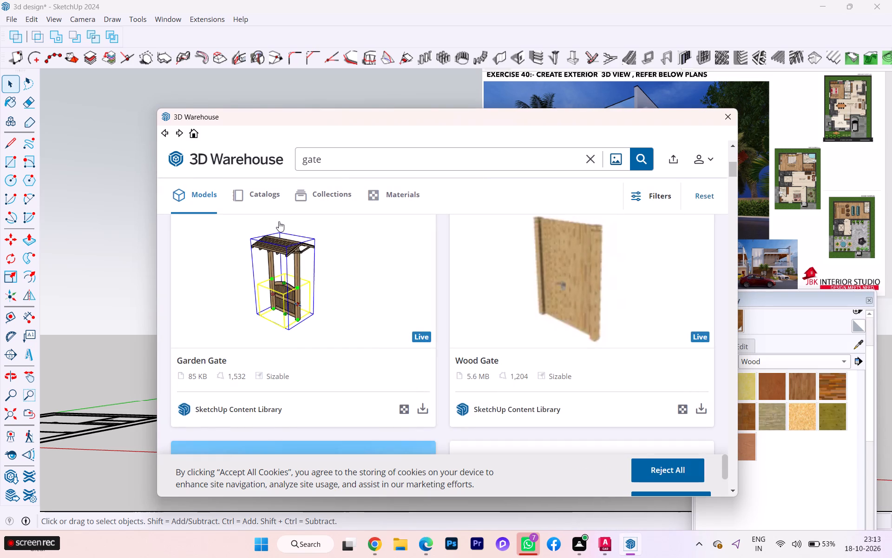
scroll(279, 221, down, 9)
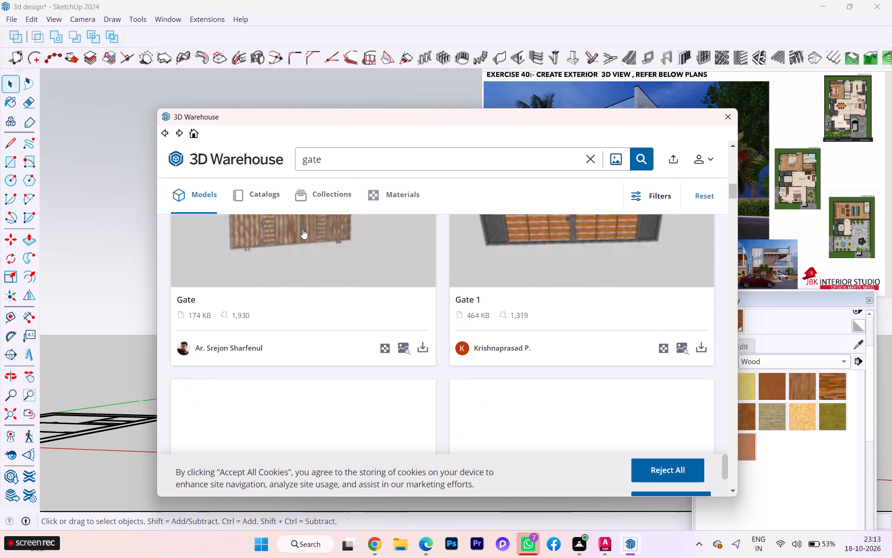
scroll(302, 229, down, 15)
scroll(304, 232, up, 11)
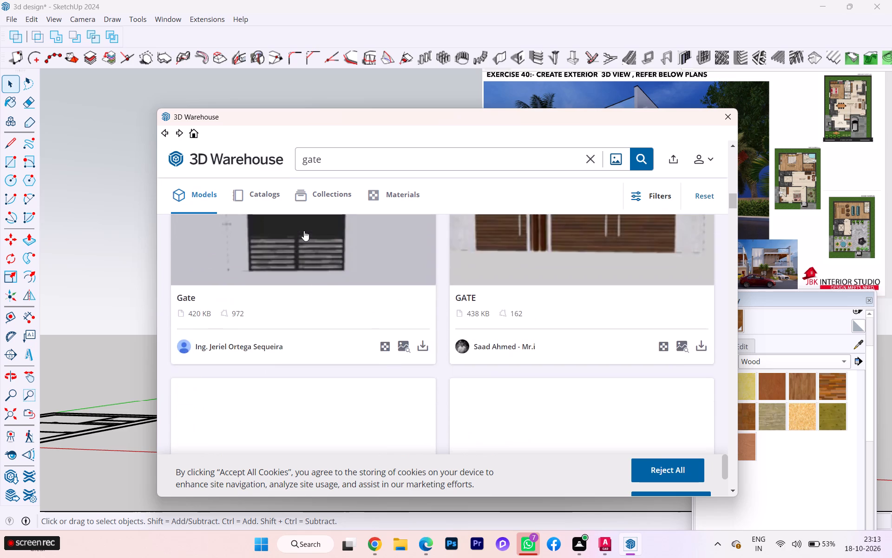
scroll(304, 230, up, 3)
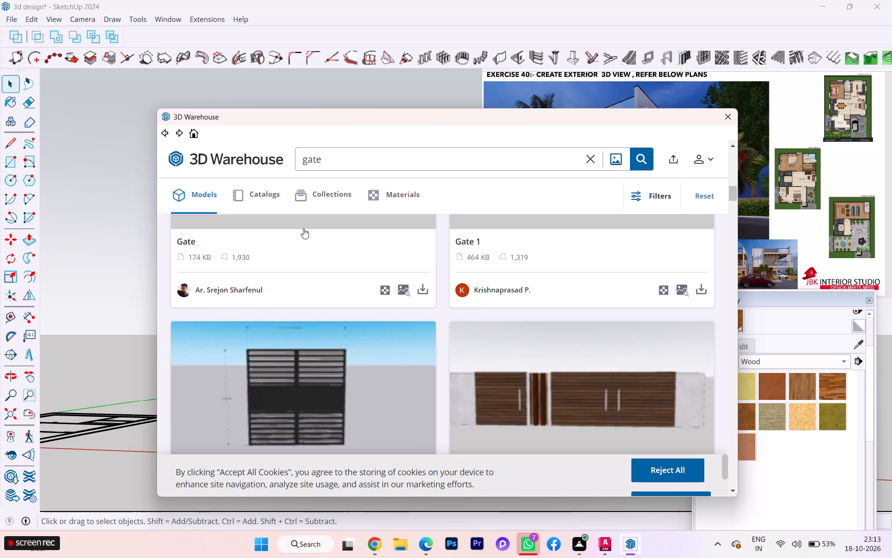
scroll(303, 225, down, 2)
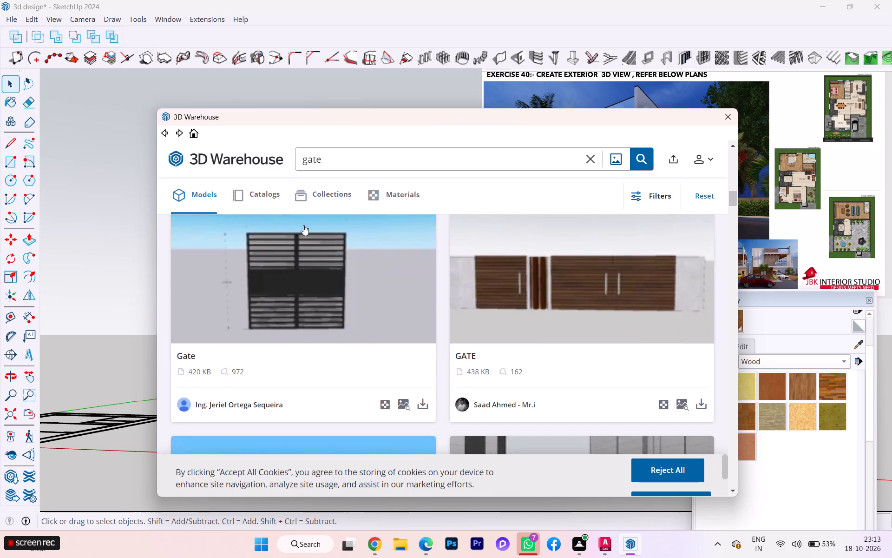
scroll(303, 225, down, 4)
scroll(303, 227, up, 1)
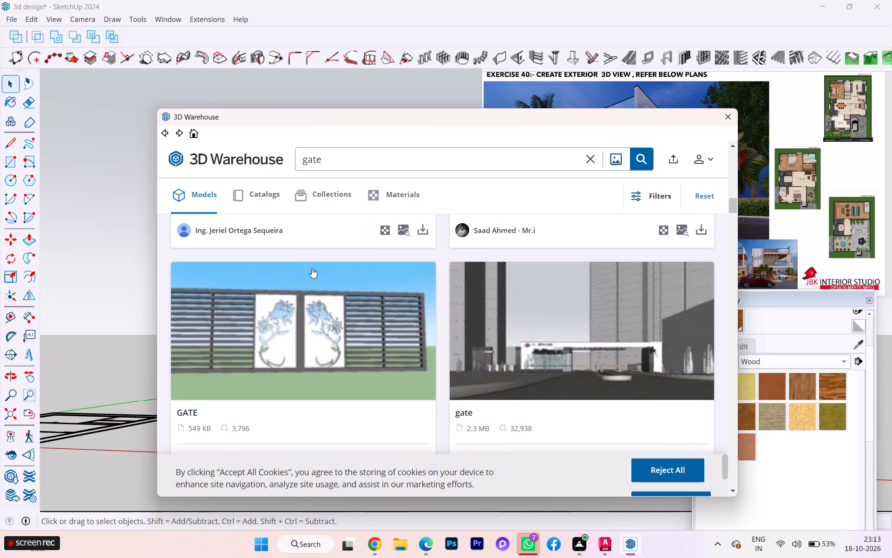
Examine the preview and model info of the slatted double GATE with floral panels, and return to the results.
click(288, 325)
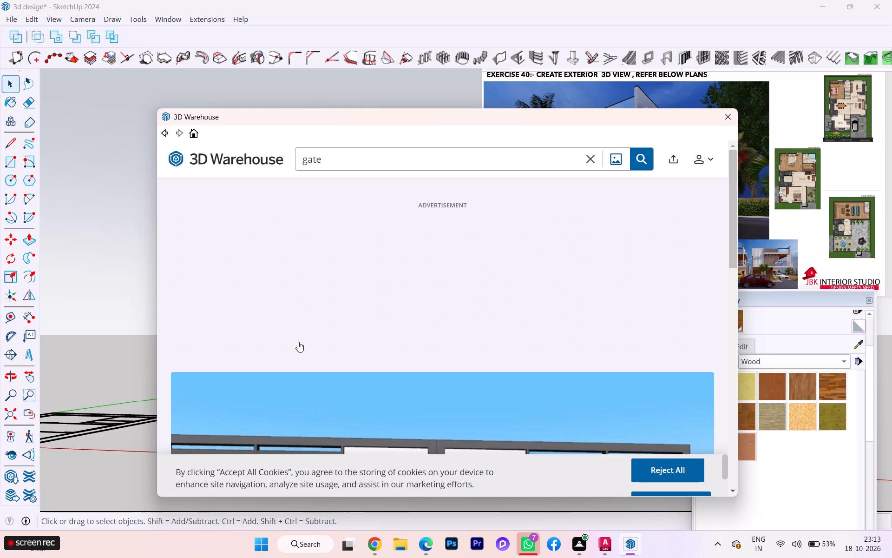
scroll(403, 390, down, 2)
scroll(406, 390, up, 1)
scroll(430, 381, down, 1)
scroll(431, 381, up, 5)
scroll(432, 381, down, 6)
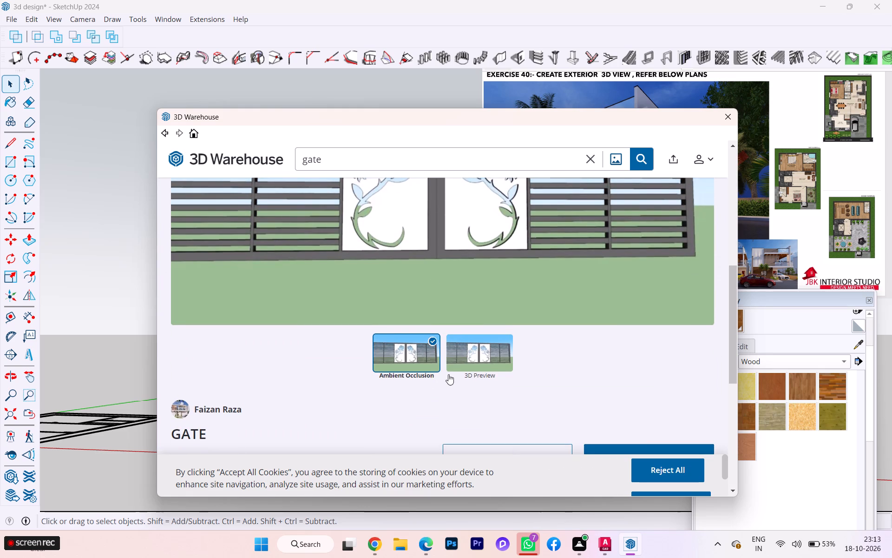
scroll(448, 374, up, 1)
scroll(448, 374, down, 7)
scroll(483, 372, up, 1)
scroll(483, 372, down, 1)
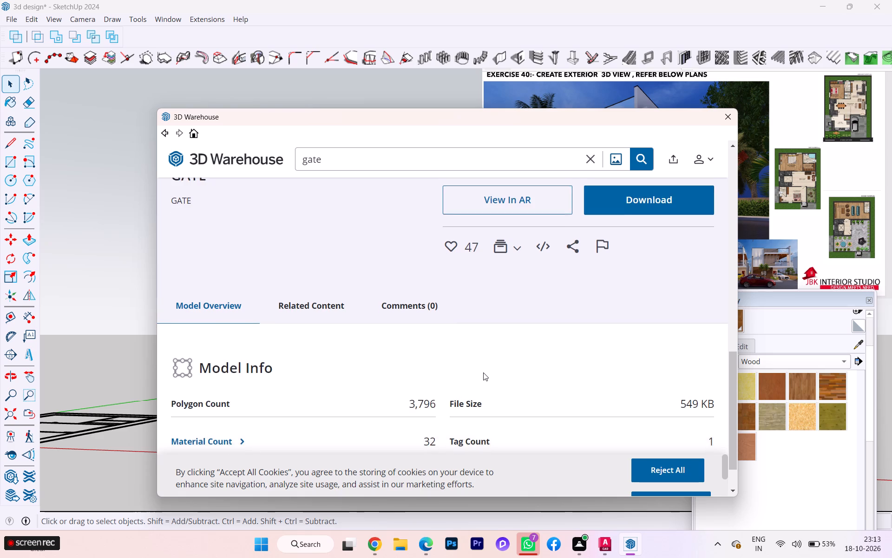
scroll(484, 373, down, 2)
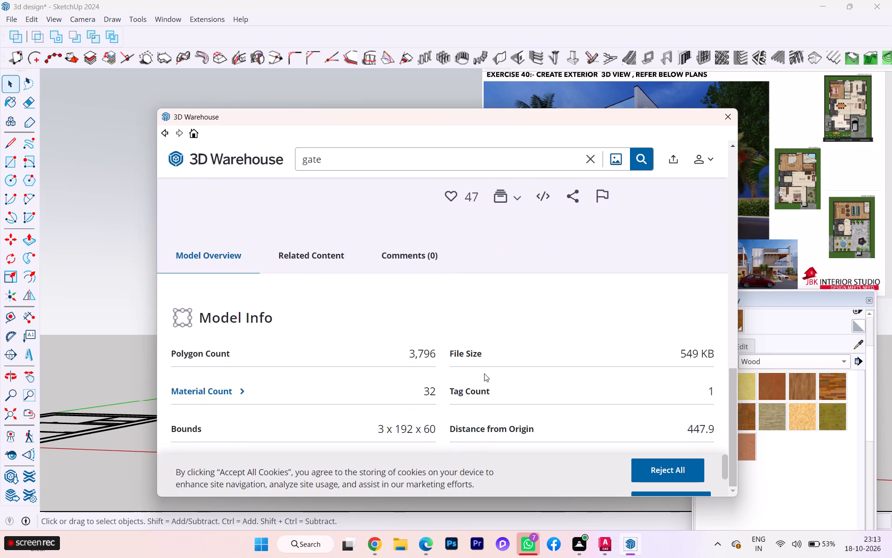
scroll(484, 373, up, 3)
click(162, 133)
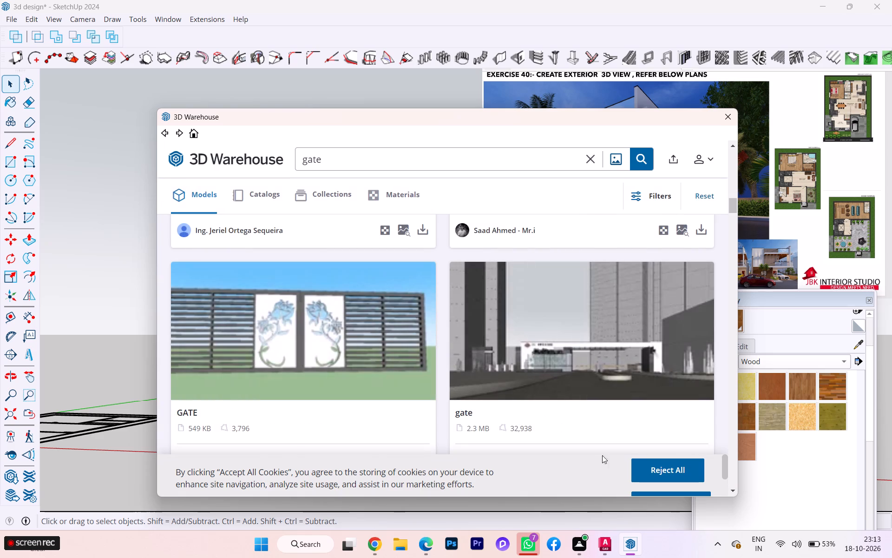
Reject the site cookies, load the slatted GATE with floral panels into the model and place it in front of the house.
click(650, 466)
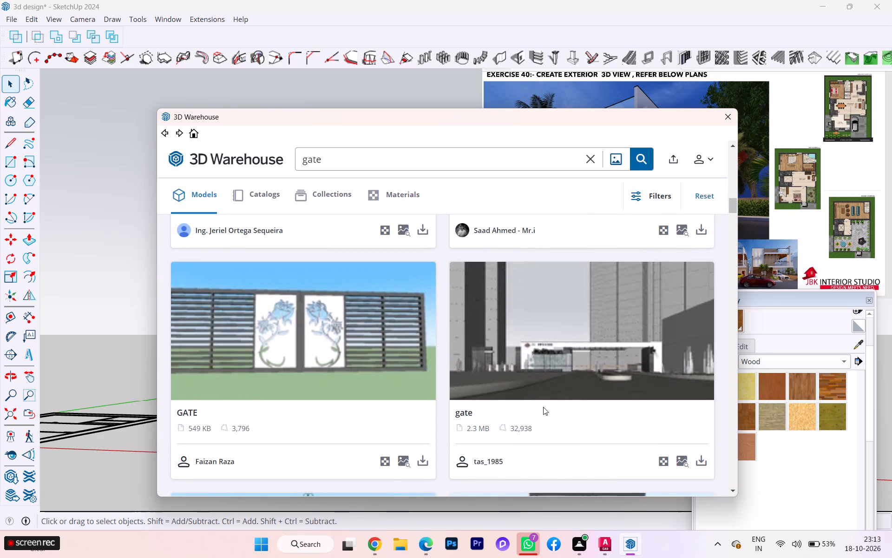
click(423, 459)
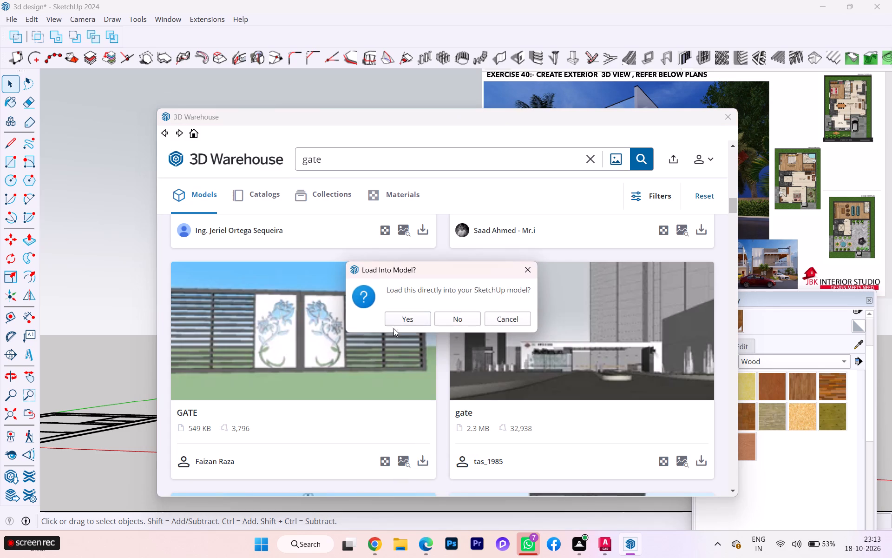
click(399, 320)
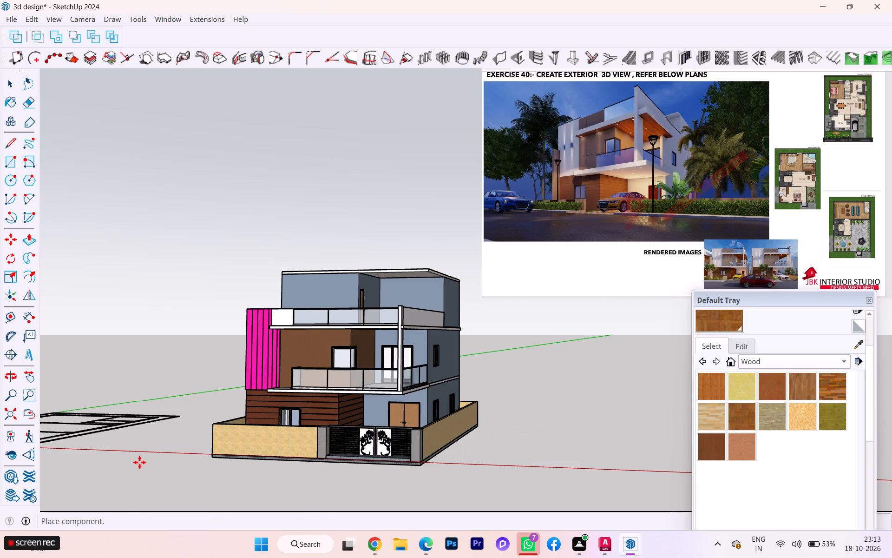
click(106, 476)
Move the gate by its lower end corner to the base corner of the pillar beside the long front compound wall.
scroll(277, 433, up, 2)
scroll(282, 430, down, 1)
scroll(283, 429, up, 2)
scroll(283, 429, down, 1)
scroll(302, 458, up, 3)
scroll(302, 462, down, 1)
scroll(302, 463, up, 4)
scroll(308, 479, down, 4)
scroll(309, 482, up, 1)
scroll(315, 488, down, 1)
scroll(316, 488, up, 2)
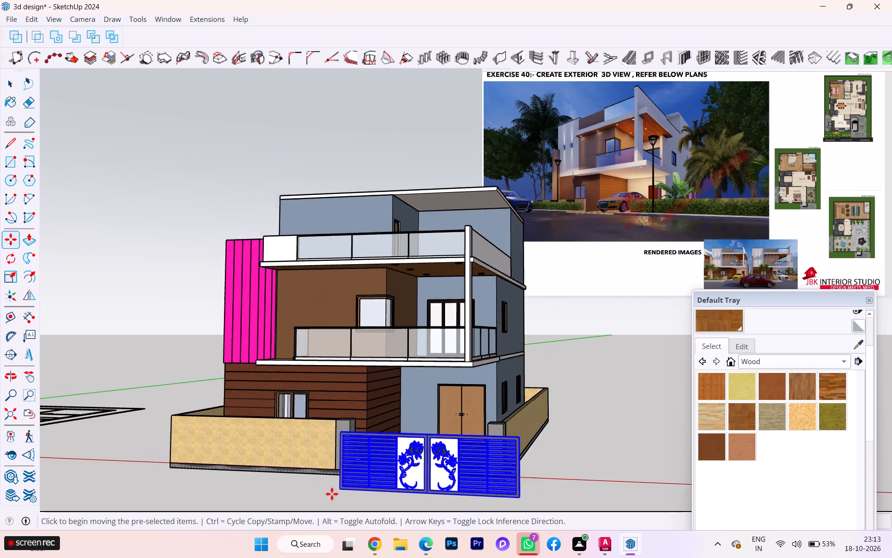
scroll(332, 494, up, 3)
scroll(351, 477, down, 1)
scroll(351, 477, up, 1)
scroll(351, 473, down, 2)
scroll(351, 473, up, 3)
key(m)
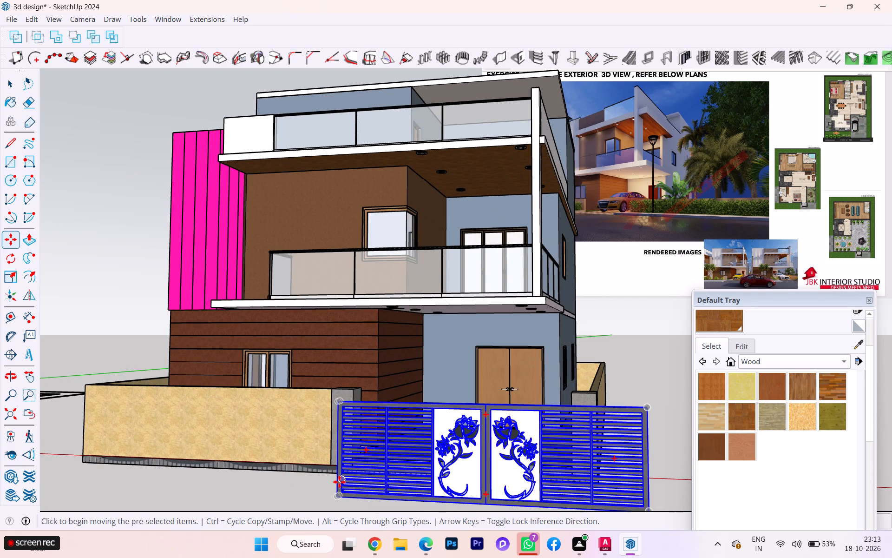
key(Return)
scroll(333, 486, up, 1)
scroll(333, 486, down, 1)
scroll(332, 486, up, 3)
scroll(329, 497, down, 1)
scroll(329, 497, up, 9)
click(338, 497)
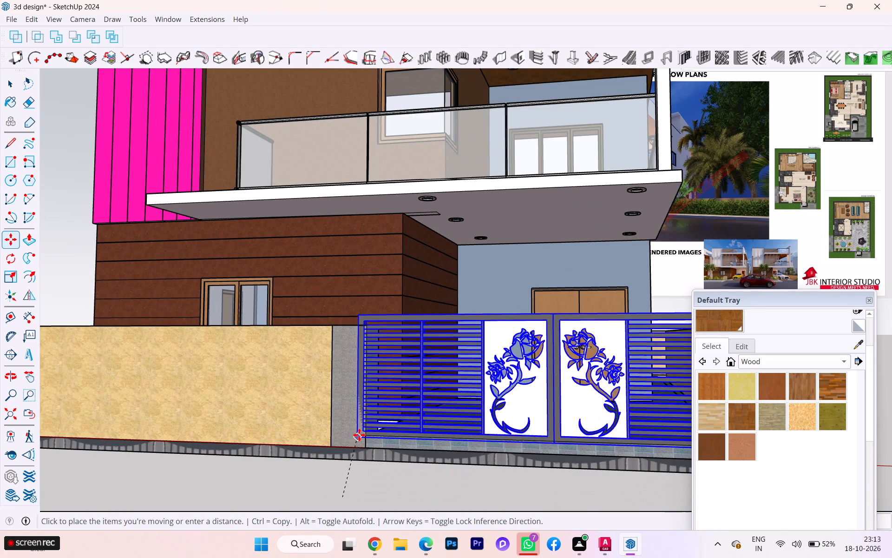
click(366, 437)
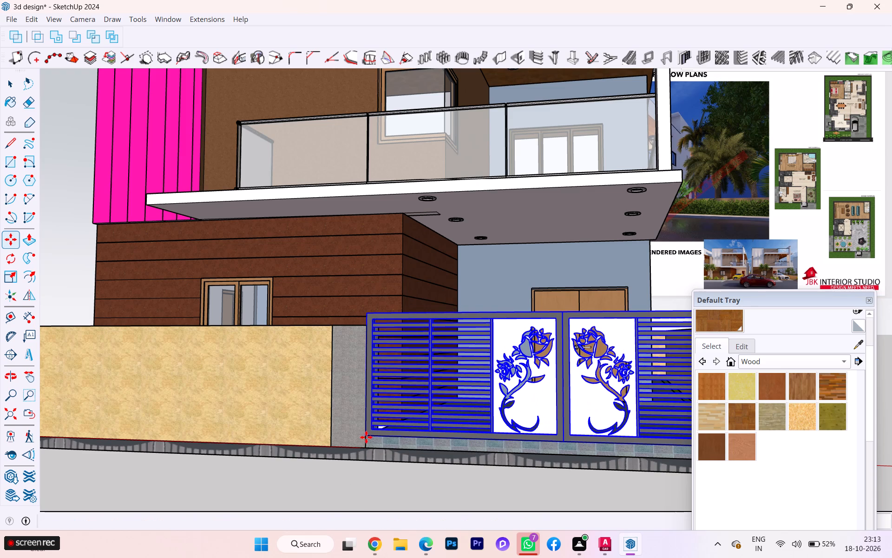
scroll(268, 436, down, 2)
key(space)
Scale the gate along its width so its free end meets the inner face of the corner pillar.
scroll(248, 423, down, 4)
scroll(248, 423, up, 2)
scroll(248, 423, down, 1)
scroll(305, 451, down, 1)
middle_drag(305, 451, 316, 498)
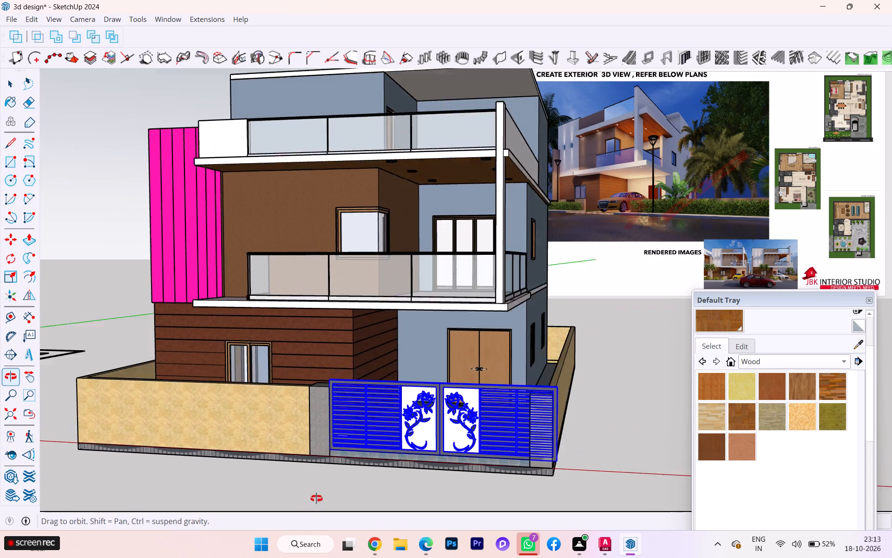
middle_drag(316, 498, 316, 499)
scroll(446, 456, up, 2)
key(s)
scroll(563, 458, up, 1)
scroll(571, 454, down, 2)
scroll(574, 453, up, 2)
middle_drag(593, 440, 581, 443)
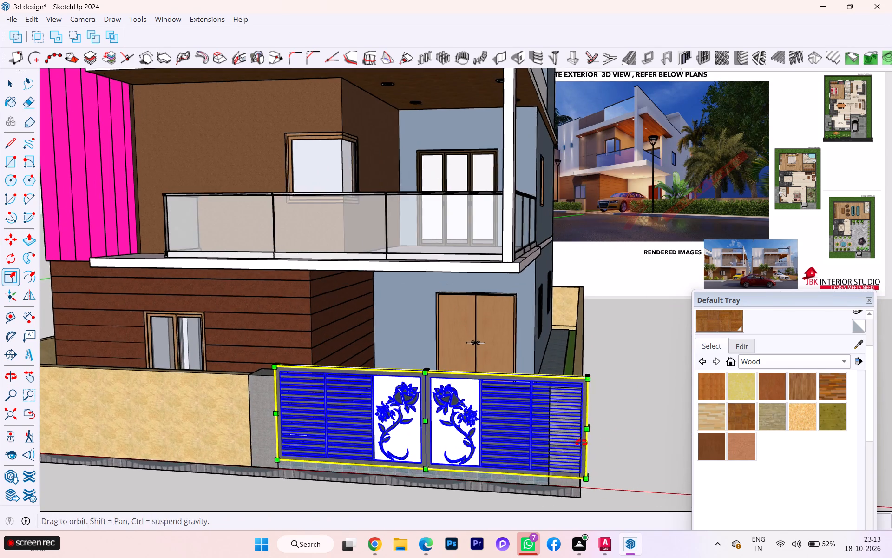
middle_drag(581, 443, 464, 448)
scroll(459, 449, up, 1)
scroll(458, 447, down, 2)
scroll(458, 447, up, 10)
click(320, 434)
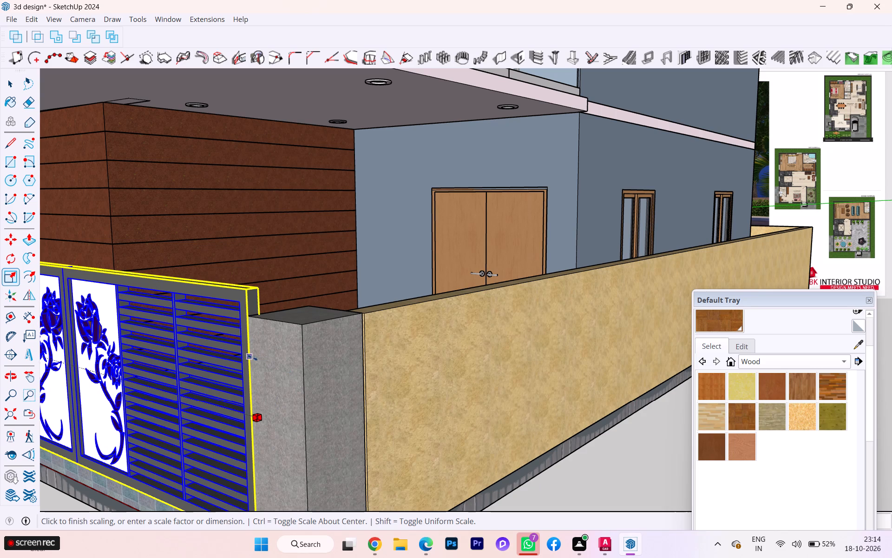
click(252, 358)
scroll(304, 352, down, 4)
scroll(323, 365, up, 1)
scroll(368, 361, down, 3)
scroll(478, 354, down, 4)
scroll(493, 354, up, 1)
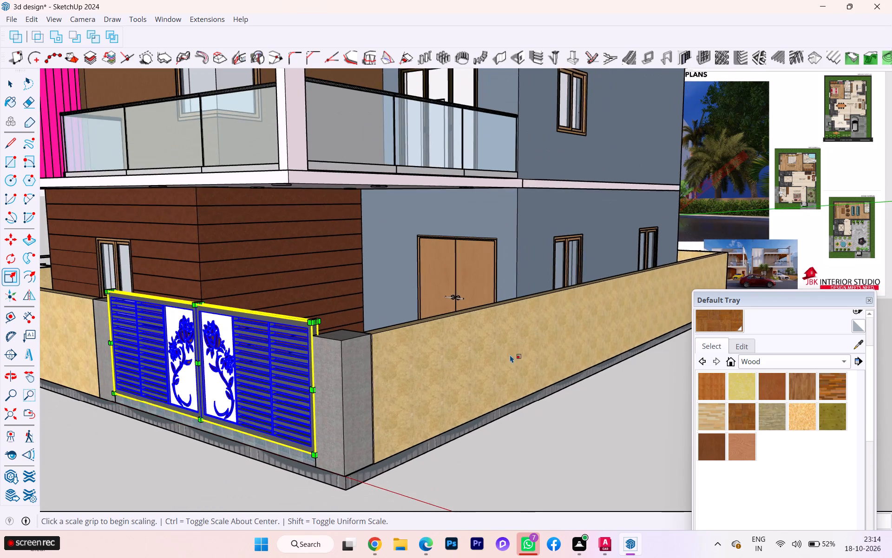
Open the corner pillar beside the gate for editing and push-pull its top face up slightly above the gate's top.
scroll(510, 355, down, 2)
scroll(320, 373, down, 1)
middle_drag(322, 373, 433, 401)
key(space)
scroll(452, 379, up, 1)
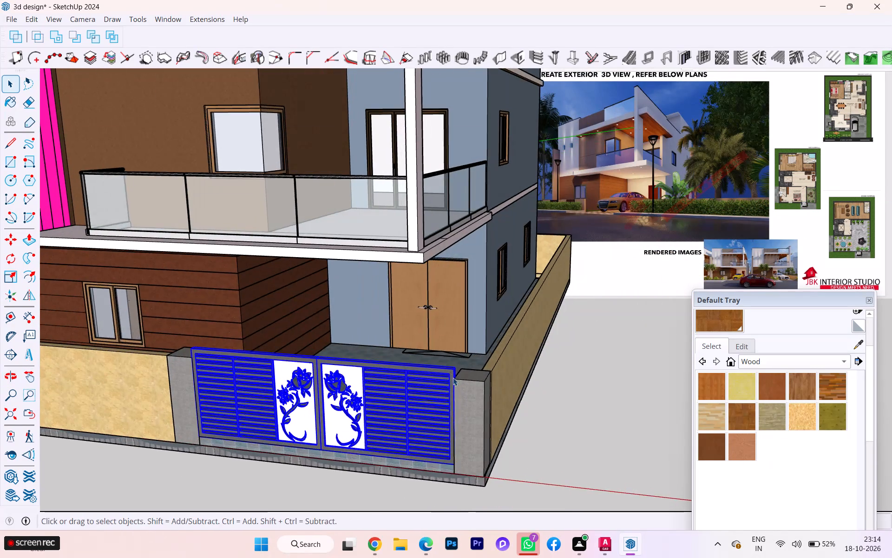
scroll(453, 378, up, 1)
middle_drag(472, 369, 483, 415)
scroll(472, 369, down, 1)
scroll(482, 413, up, 6)
click(482, 398)
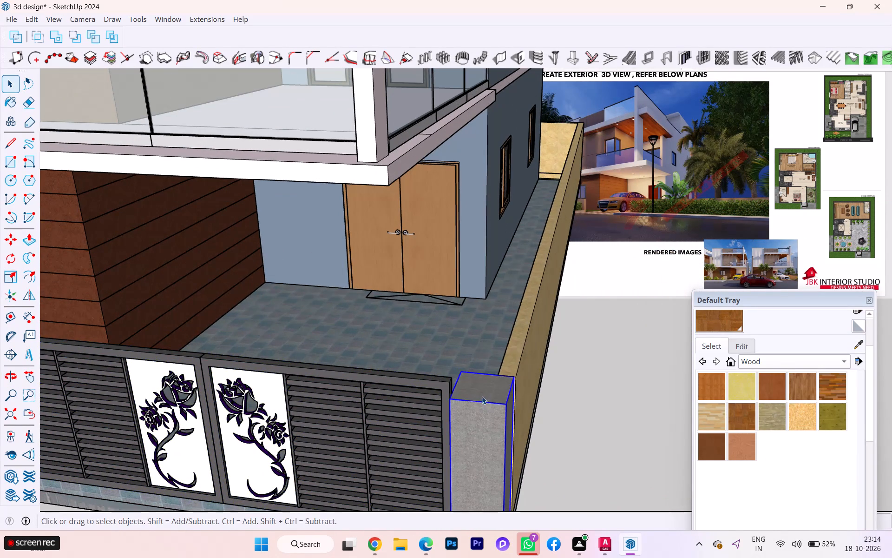
double_click(481, 393)
click(481, 393)
key(p)
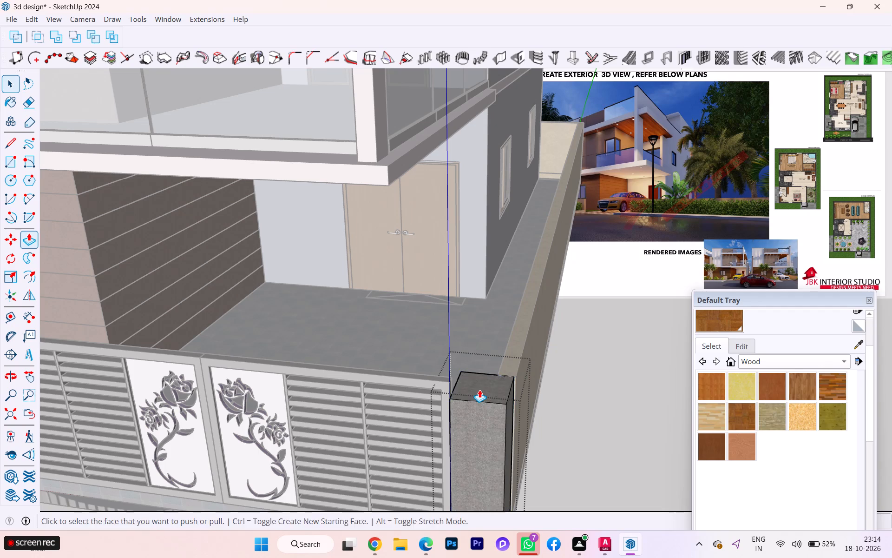
click(479, 390)
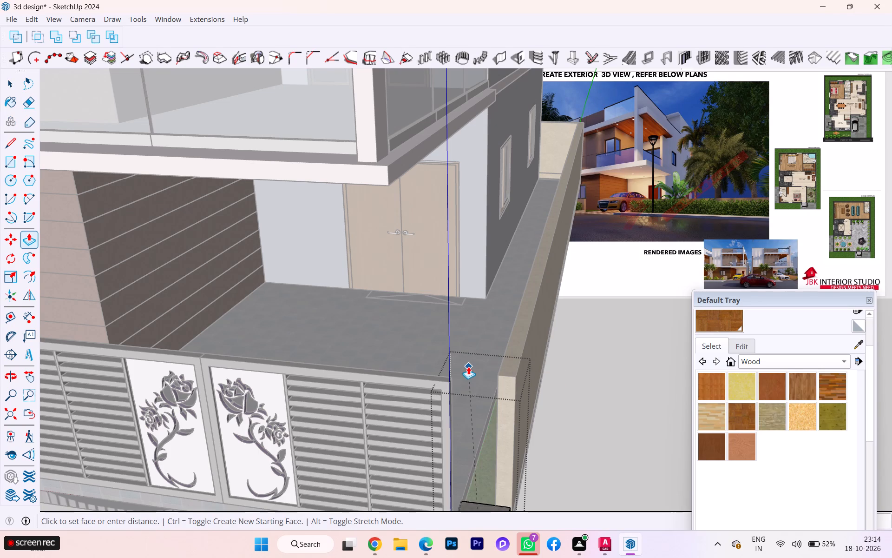
scroll(482, 376, down, 1)
middle_drag(482, 376, 476, 359)
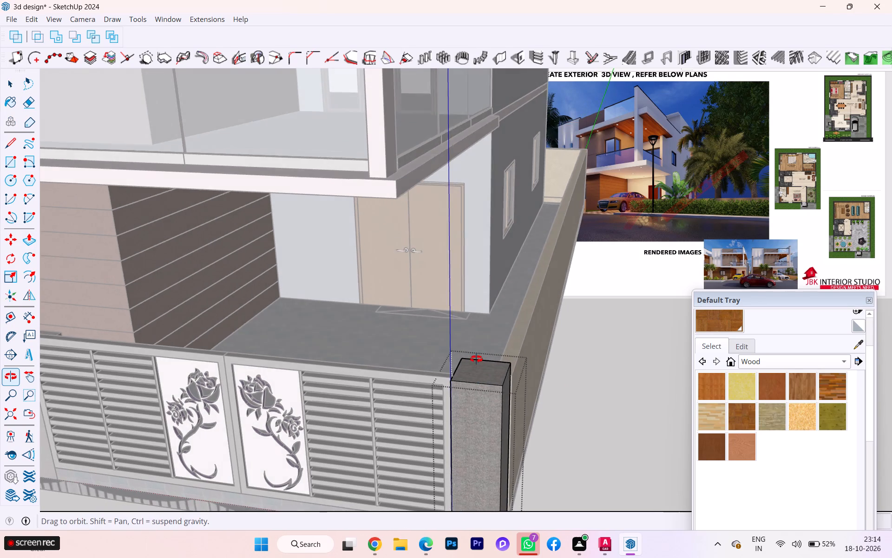
middle_drag(476, 359, 472, 349)
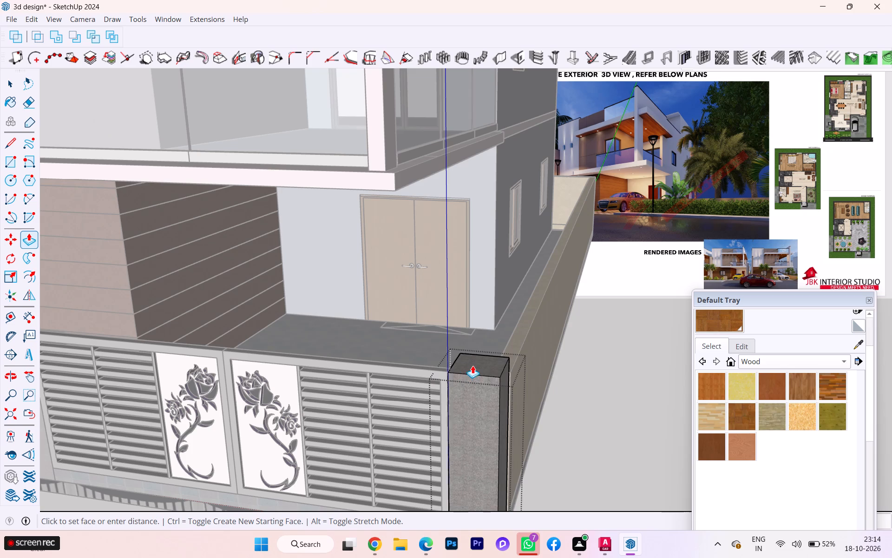
click(472, 363)
key(space)
scroll(589, 375, down, 1)
middle_click(594, 377)
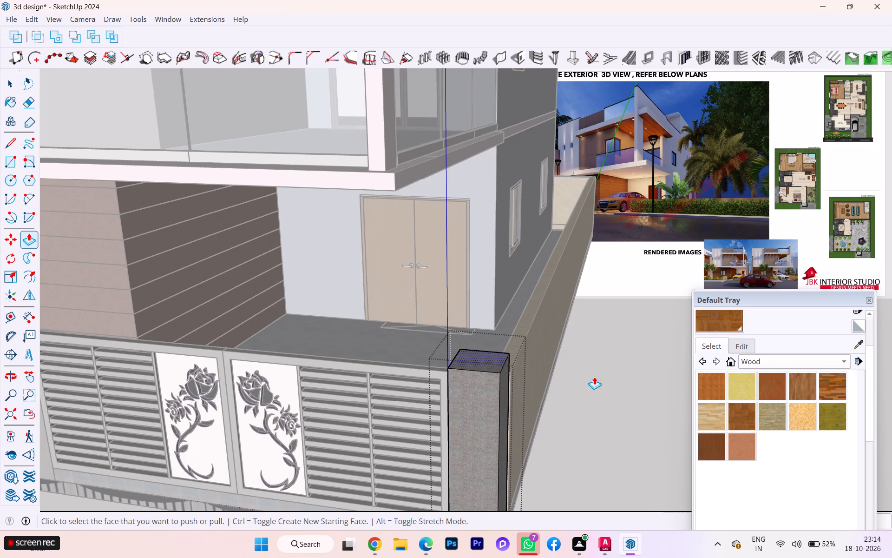
click(594, 377)
key(space)
click(589, 370)
key(space)
key(space)
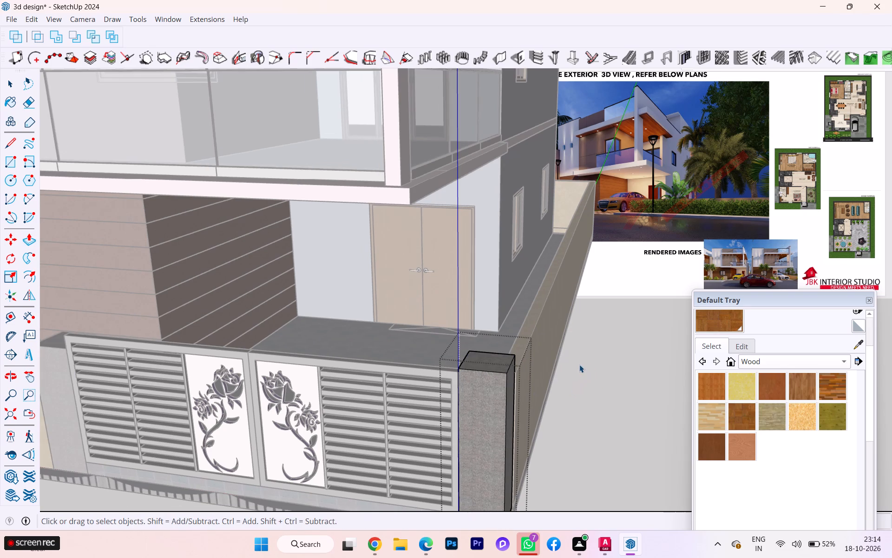
click(602, 401)
Push-pull the top face of the pillar at the gate's other end up to the corner pillar's height.
middle_drag(328, 396, 388, 372)
scroll(328, 396, down, 1)
scroll(409, 365, down, 1)
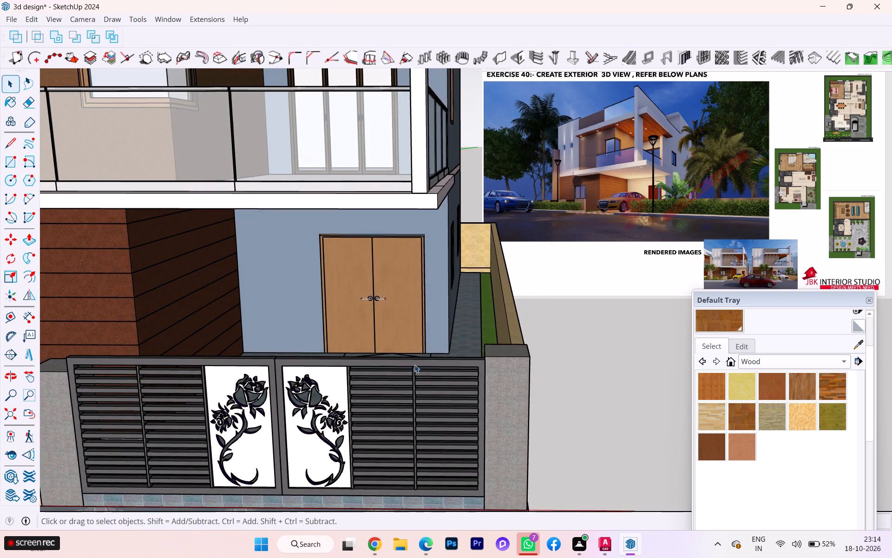
scroll(414, 365, down, 1)
scroll(452, 364, down, 1)
middle_drag(223, 379, 359, 371)
click(207, 399)
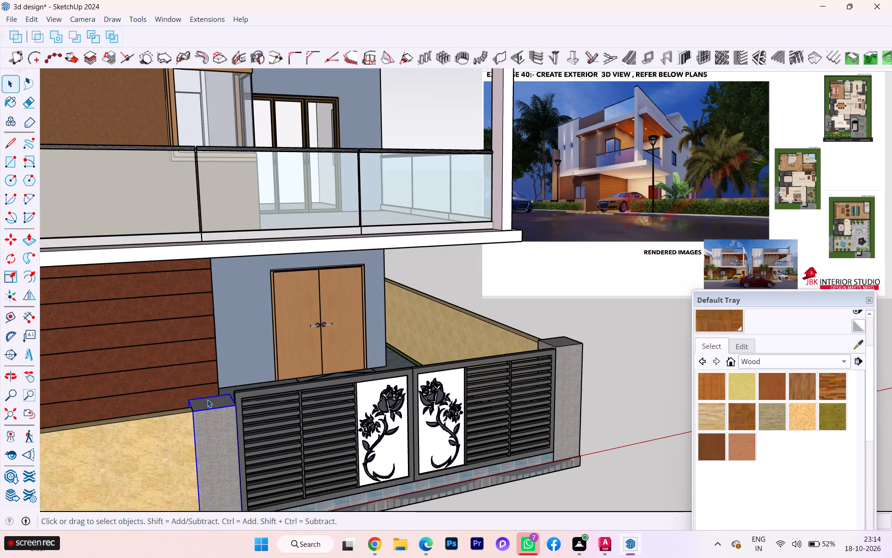
double_click(207, 399)
click(207, 399)
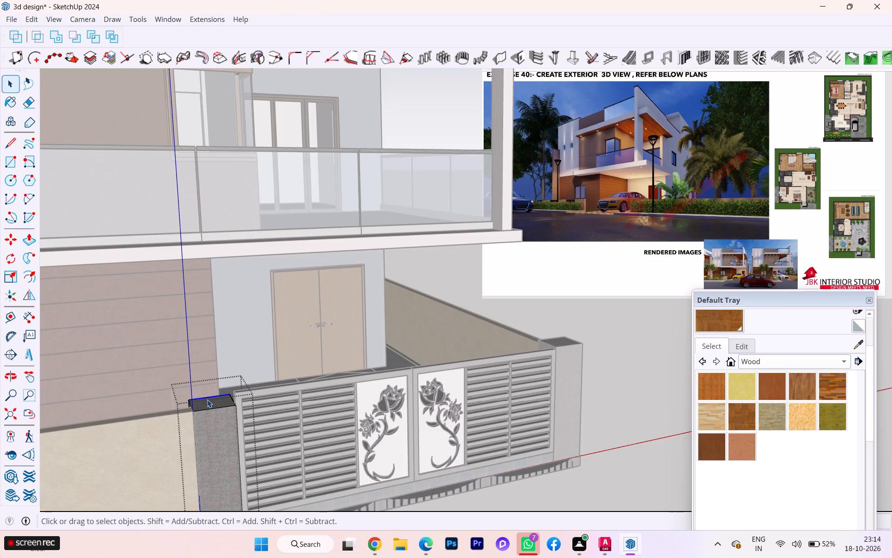
key(p)
click(207, 399)
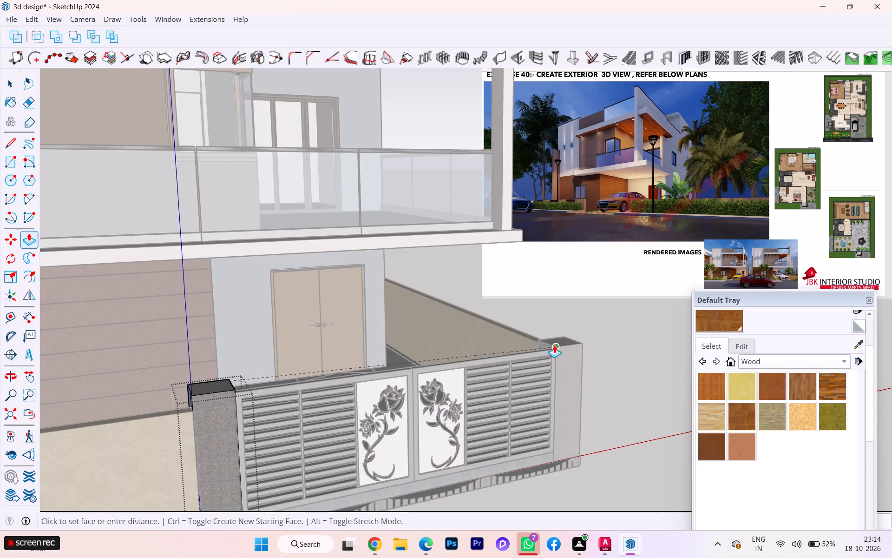
click(554, 345)
key(space)
click(592, 370)
Examine the gate, its two pillars and the exposed edge of the paved floor beneath it from several angles.
scroll(593, 367, down, 1)
middle_drag(593, 367, 267, 408)
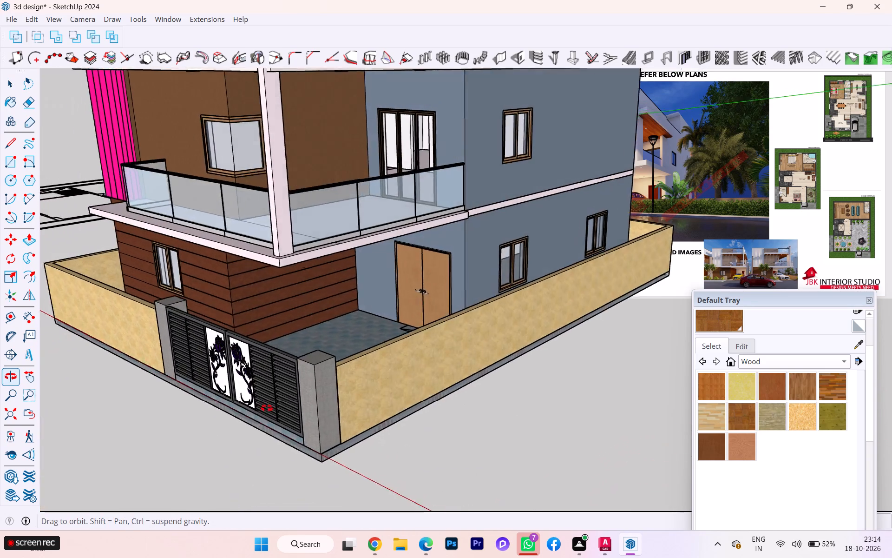
middle_drag(267, 408, 393, 332)
scroll(309, 404, down, 2)
scroll(307, 406, up, 5)
scroll(298, 414, down, 2)
scroll(298, 414, up, 3)
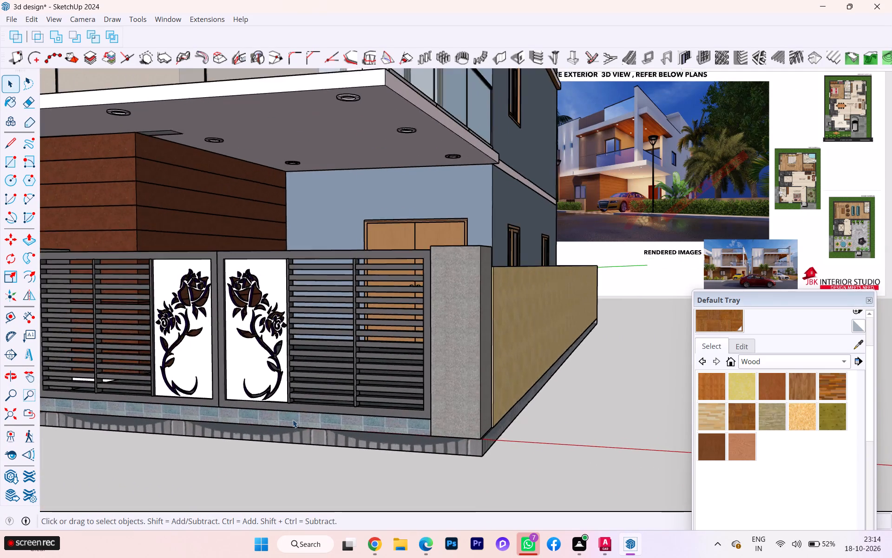
scroll(291, 421, down, 1)
scroll(291, 421, up, 7)
scroll(247, 379, down, 5)
scroll(247, 379, up, 1)
scroll(247, 379, down, 3)
scroll(245, 379, up, 3)
scroll(245, 379, down, 6)
scroll(245, 379, up, 1)
scroll(245, 379, down, 1)
scroll(245, 388, up, 1)
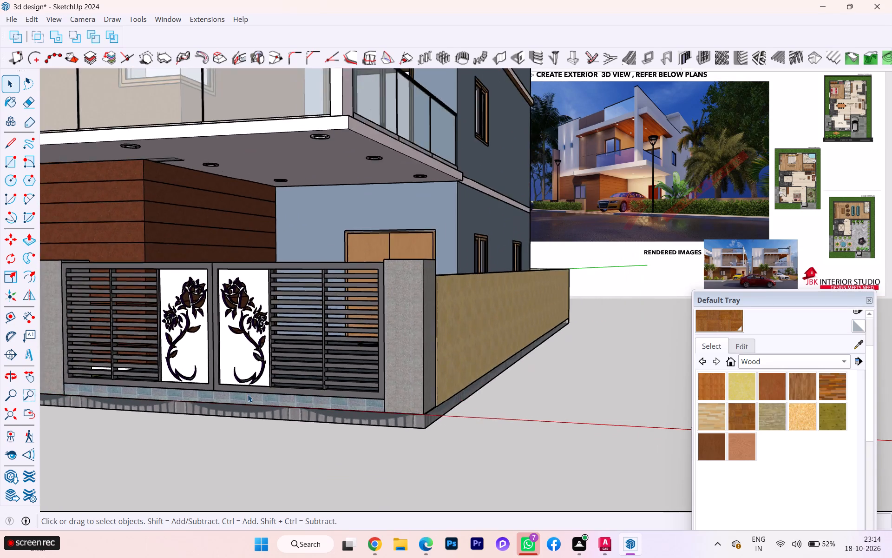
scroll(263, 401, down, 9)
scroll(252, 410, up, 13)
scroll(241, 406, down, 1)
scroll(241, 406, up, 6)
scroll(240, 403, down, 1)
scroll(240, 403, up, 1)
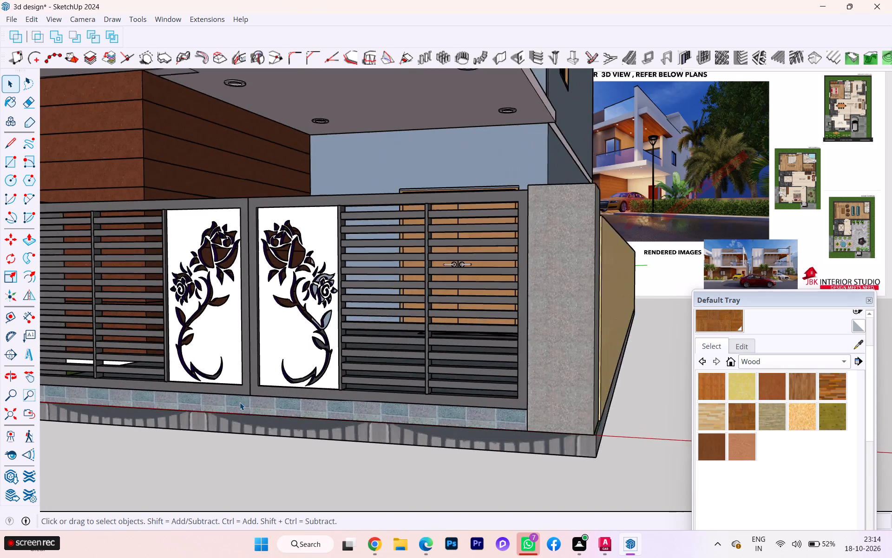
scroll(240, 402, up, 2)
middle_click(240, 401)
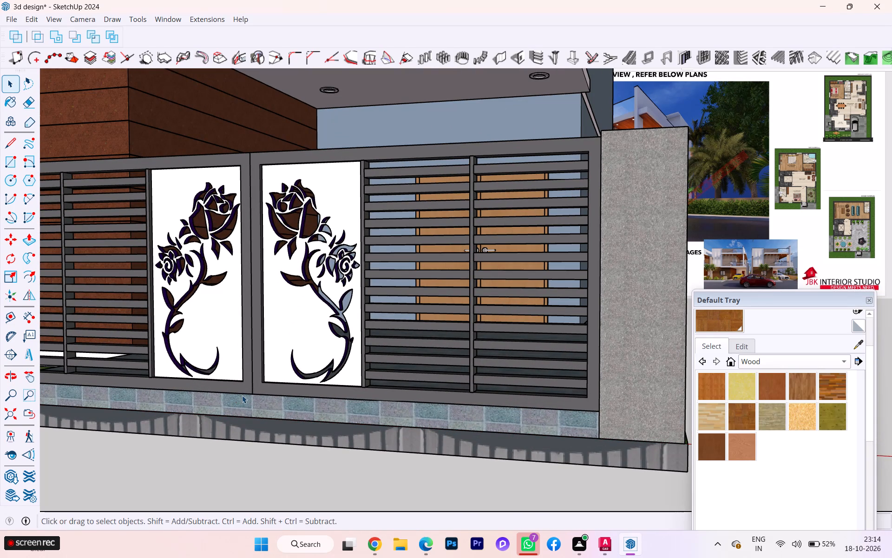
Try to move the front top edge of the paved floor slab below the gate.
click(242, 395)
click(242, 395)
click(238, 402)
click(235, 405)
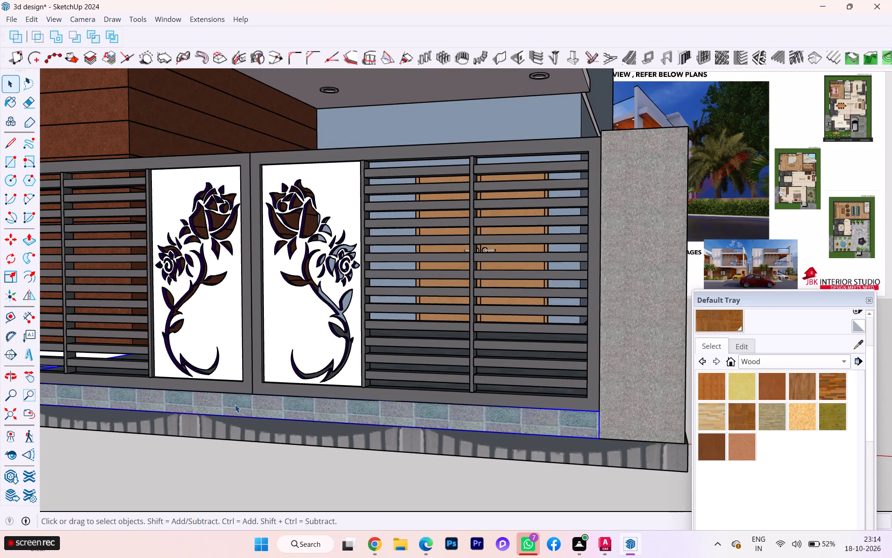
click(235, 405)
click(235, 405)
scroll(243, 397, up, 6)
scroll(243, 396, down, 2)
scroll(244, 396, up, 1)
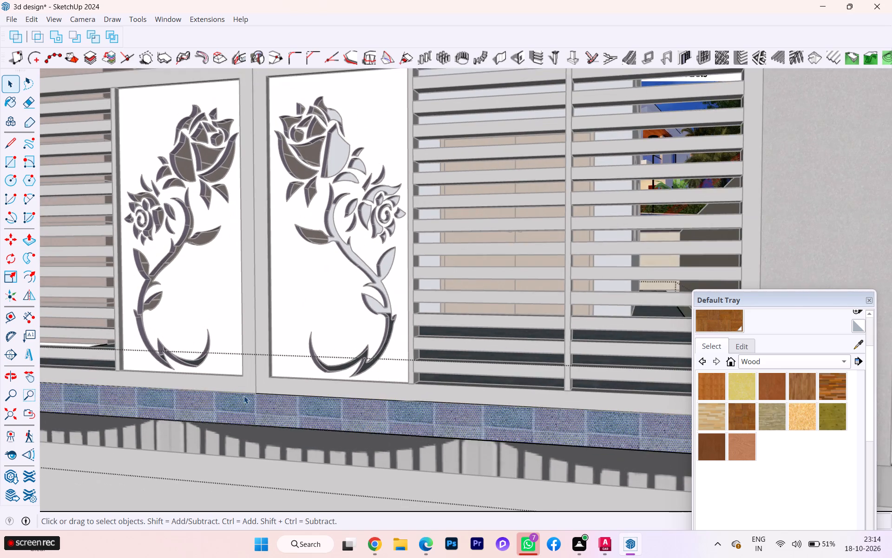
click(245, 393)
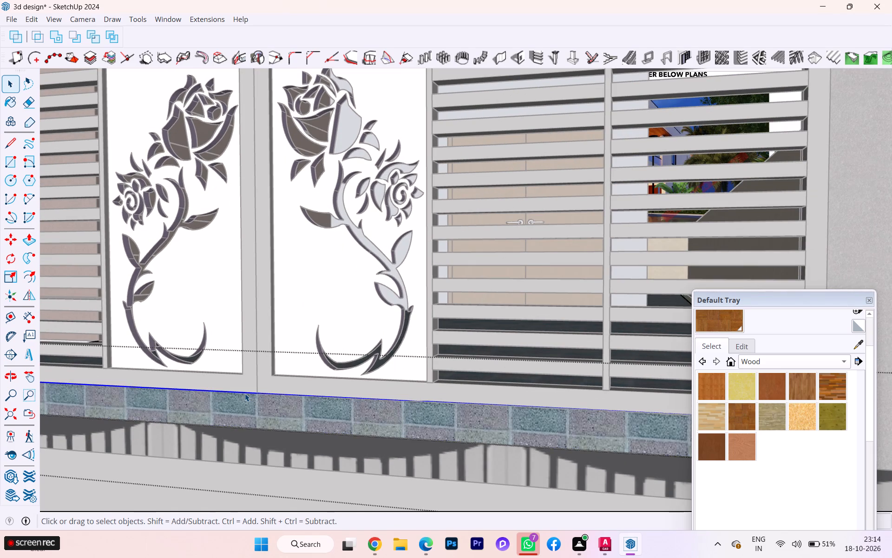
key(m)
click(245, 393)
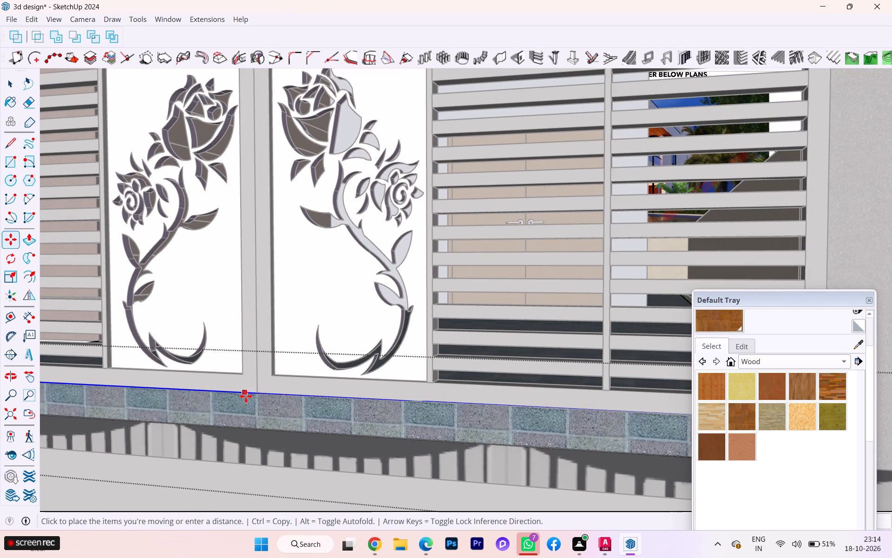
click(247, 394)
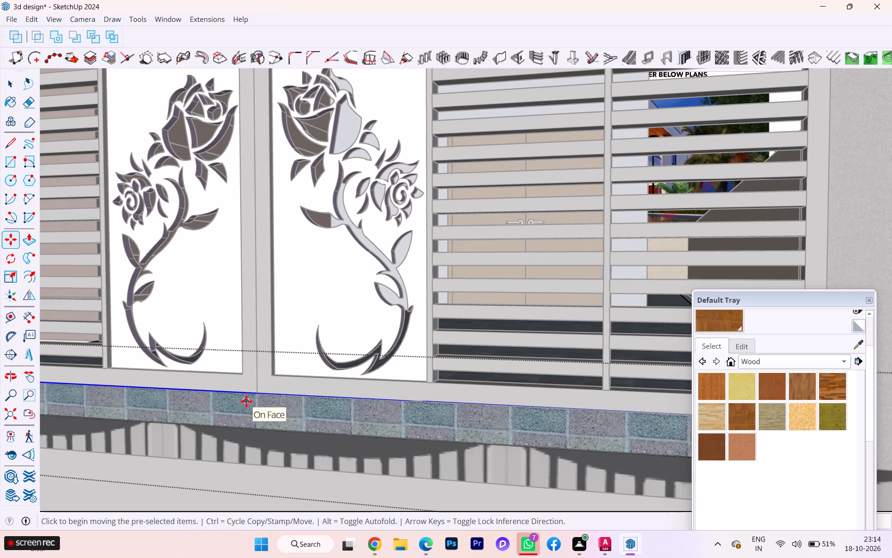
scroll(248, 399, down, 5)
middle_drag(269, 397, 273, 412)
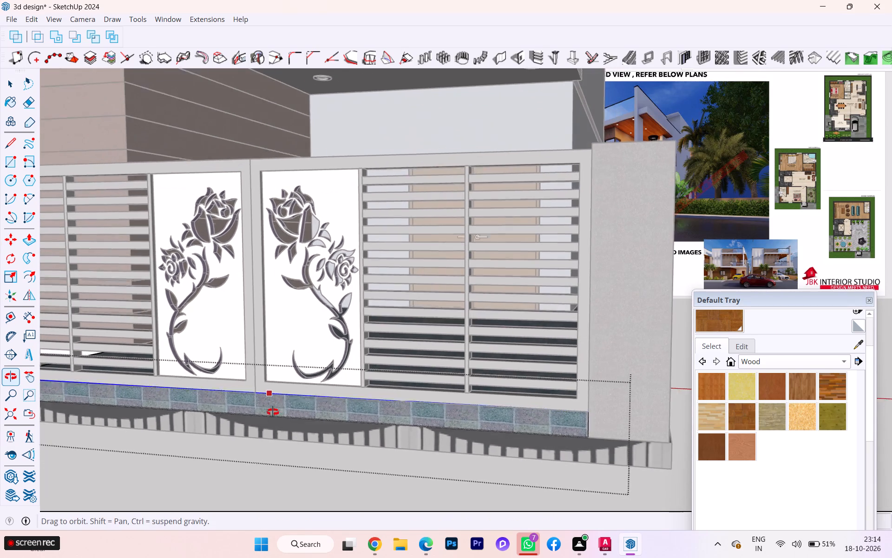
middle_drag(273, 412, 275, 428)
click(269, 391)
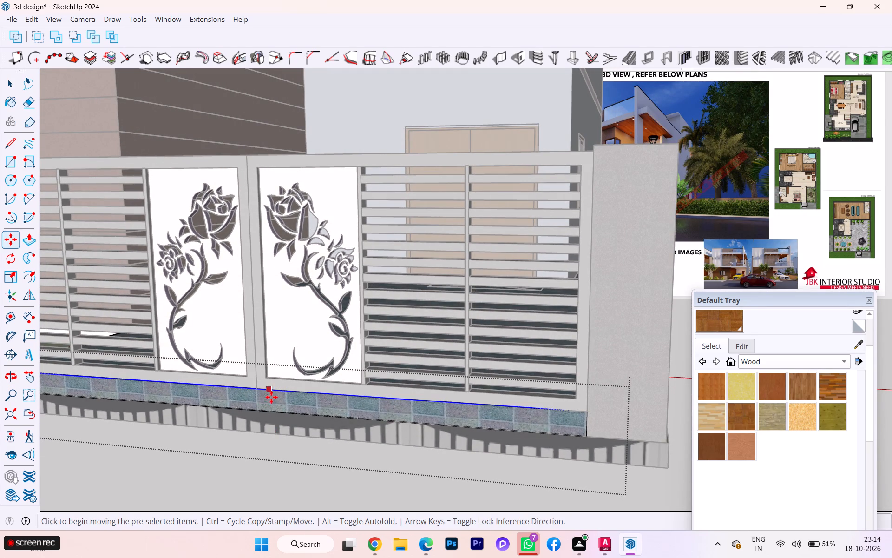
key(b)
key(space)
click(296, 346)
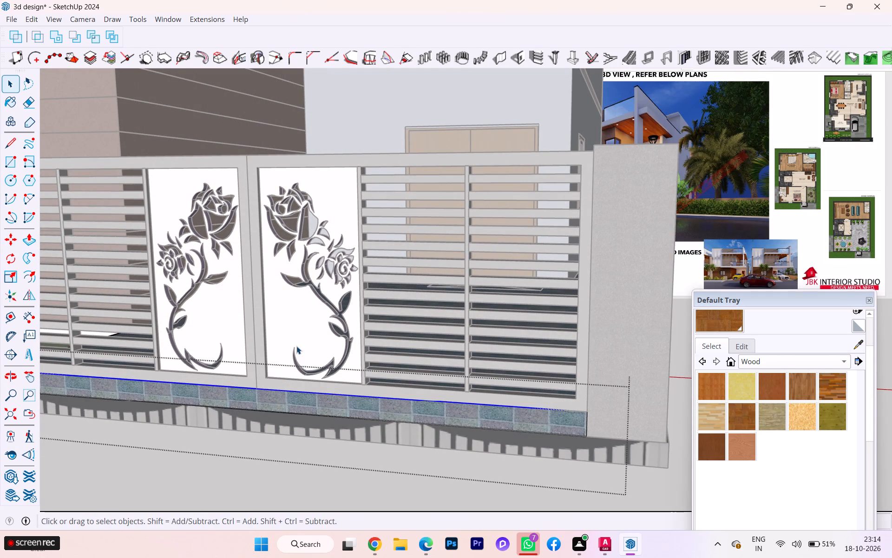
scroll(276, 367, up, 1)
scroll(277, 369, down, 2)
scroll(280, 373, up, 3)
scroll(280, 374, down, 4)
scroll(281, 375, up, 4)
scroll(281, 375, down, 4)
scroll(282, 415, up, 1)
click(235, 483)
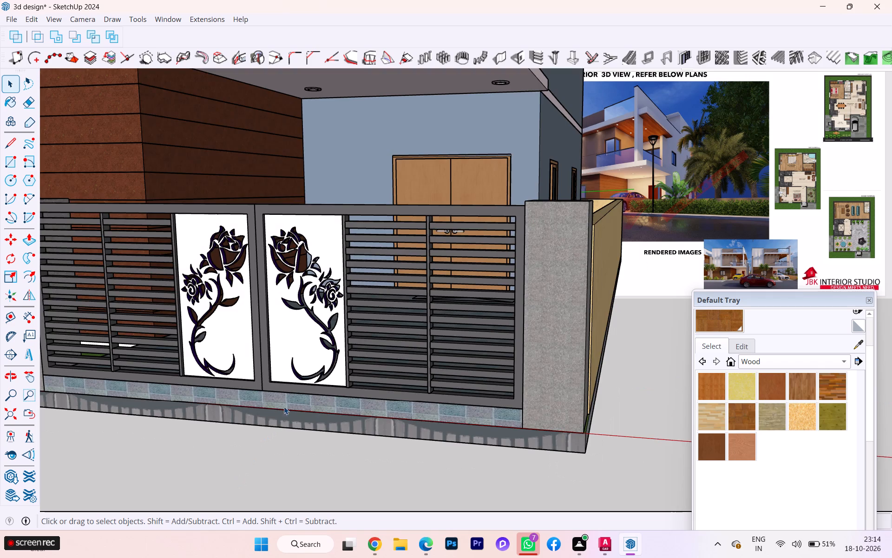
Hide the gate component between the two pillars.
click(287, 372)
right_click(287, 372)
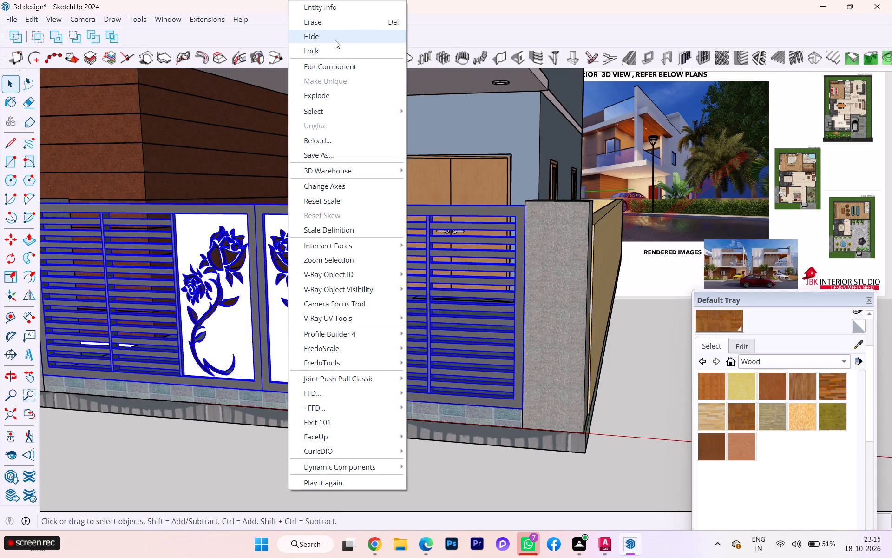
click(335, 40)
Move the paved floor slab's front top edge outward along the green axis, over the base in the gate opening.
click(249, 386)
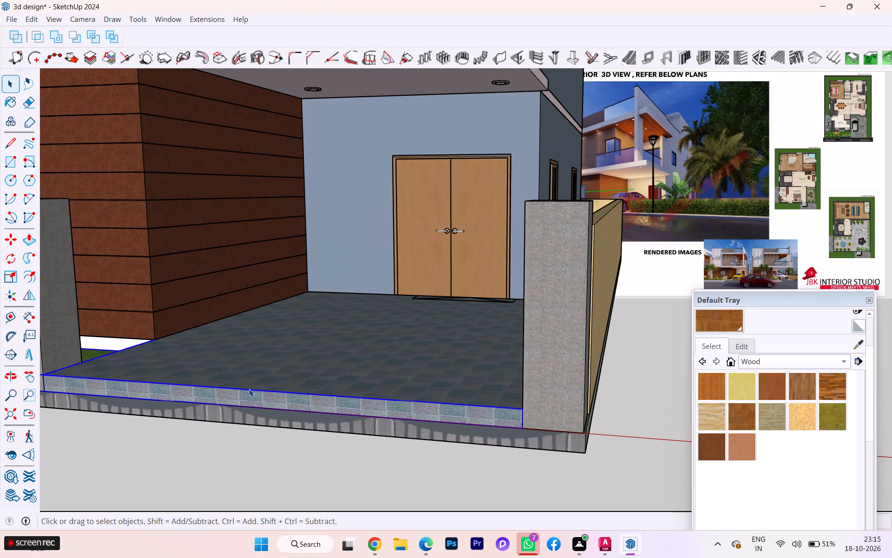
double_click(249, 388)
click(249, 392)
click(247, 391)
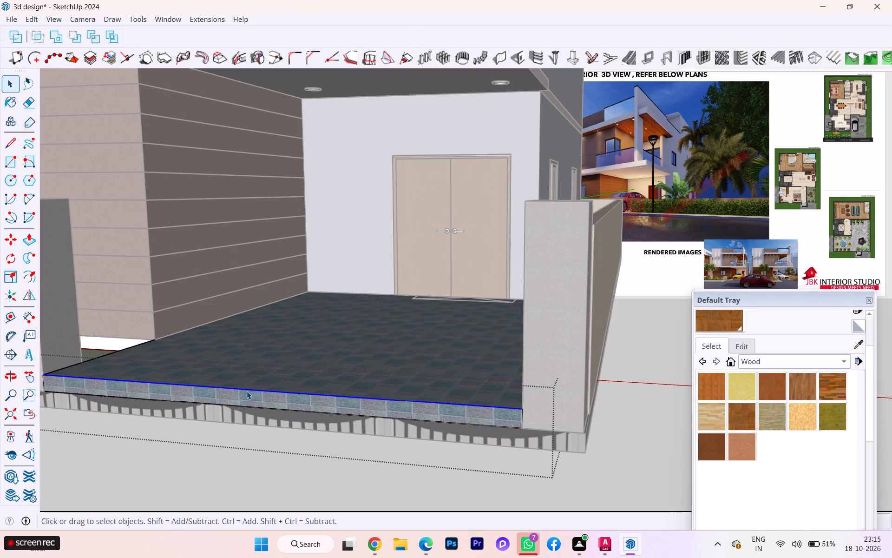
key(m)
click(246, 391)
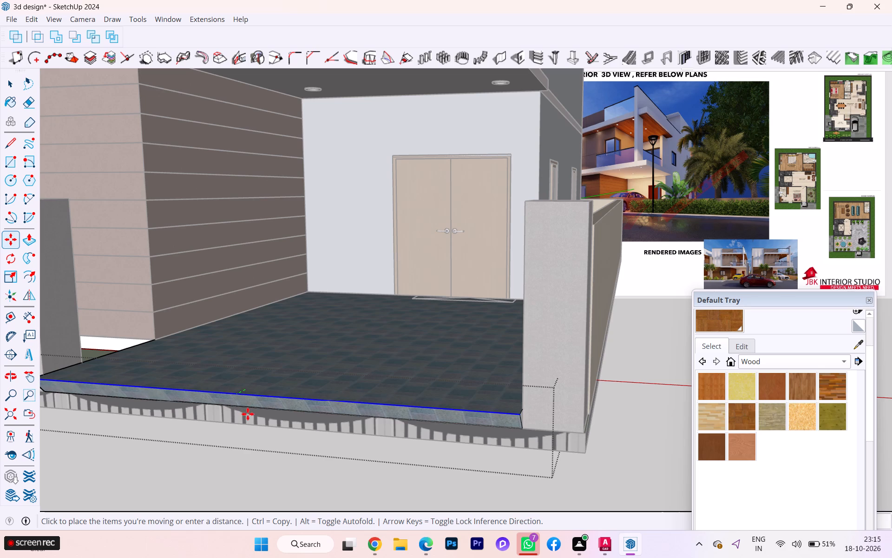
click(265, 471)
key(b)
key(space)
click(236, 465)
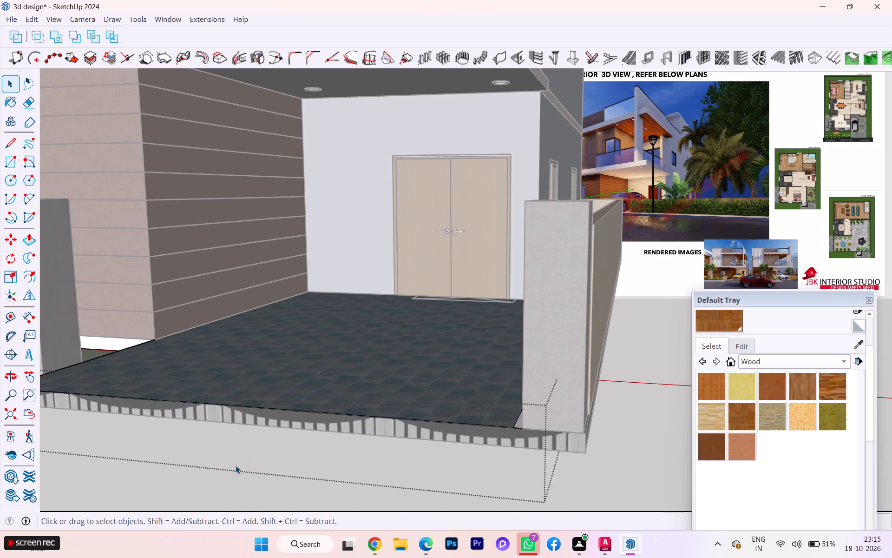
Examine the shape of the paved floor's front edge between the gate pillars from low angles.
scroll(247, 392, down, 3)
middle_drag(253, 386, 160, 369)
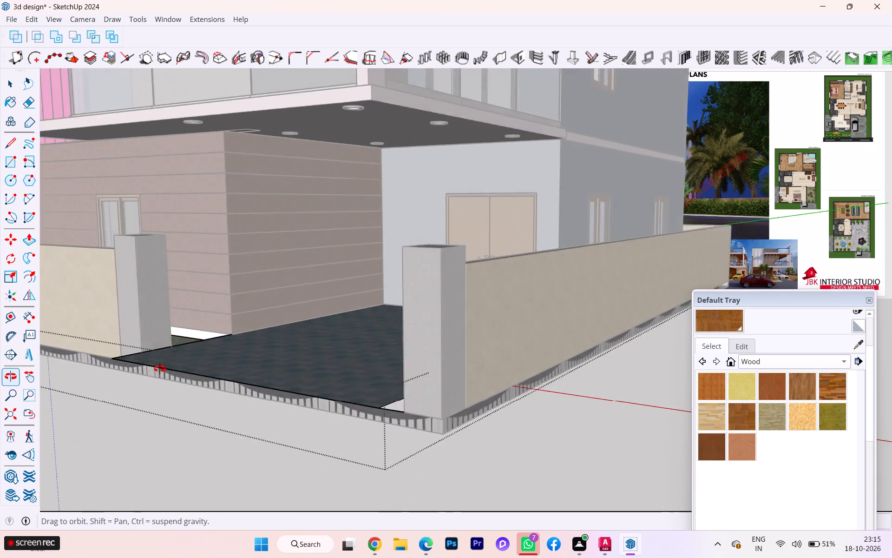
middle_drag(160, 369, 157, 357)
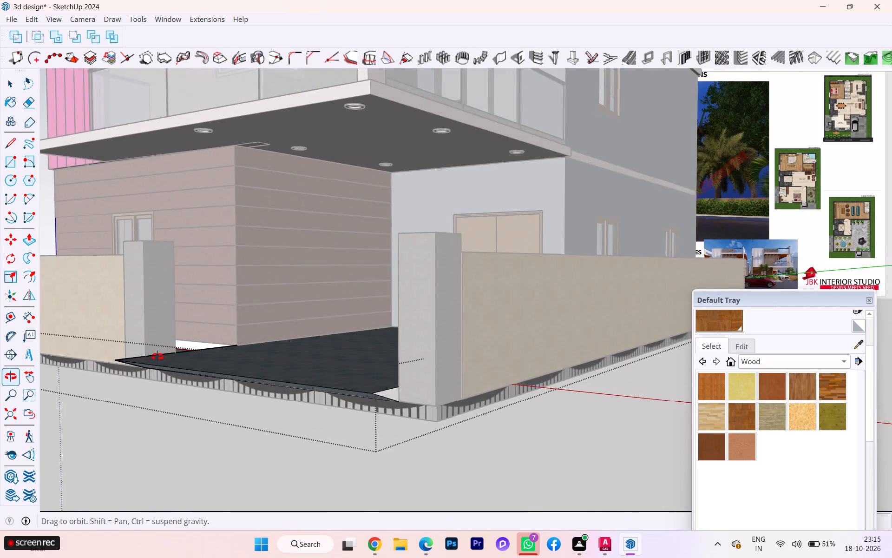
middle_drag(157, 357, 96, 385)
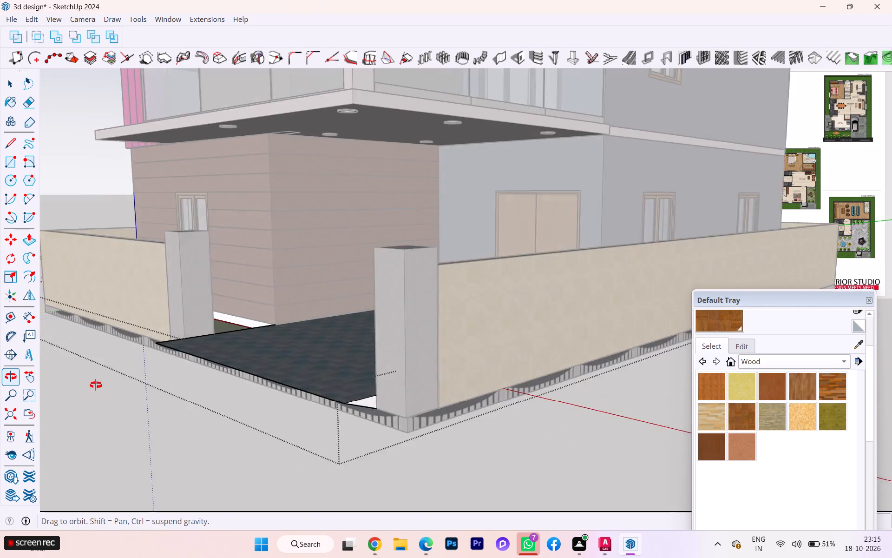
middle_drag(96, 385, 233, 349)
scroll(251, 343, down, 1)
scroll(251, 343, up, 1)
scroll(251, 343, down, 2)
scroll(256, 370, up, 2)
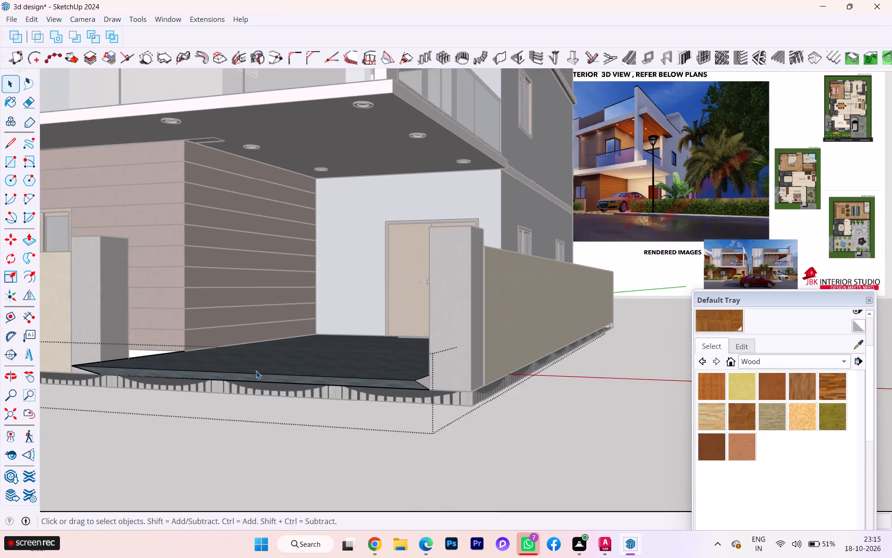
Inspect the outward-shifted front edge of the paved floor slab from above and from low angles beside both gate pillars.
scroll(256, 371, up, 5)
middle_drag(276, 369, 0, 452)
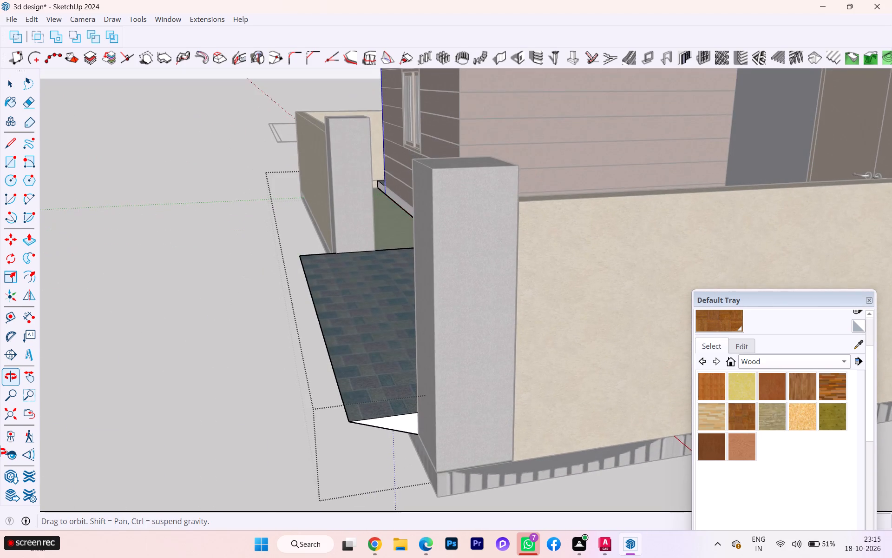
middle_drag(0, 452, 1, 444)
scroll(30, 438, down, 1)
middle_drag(251, 344, 498, 405)
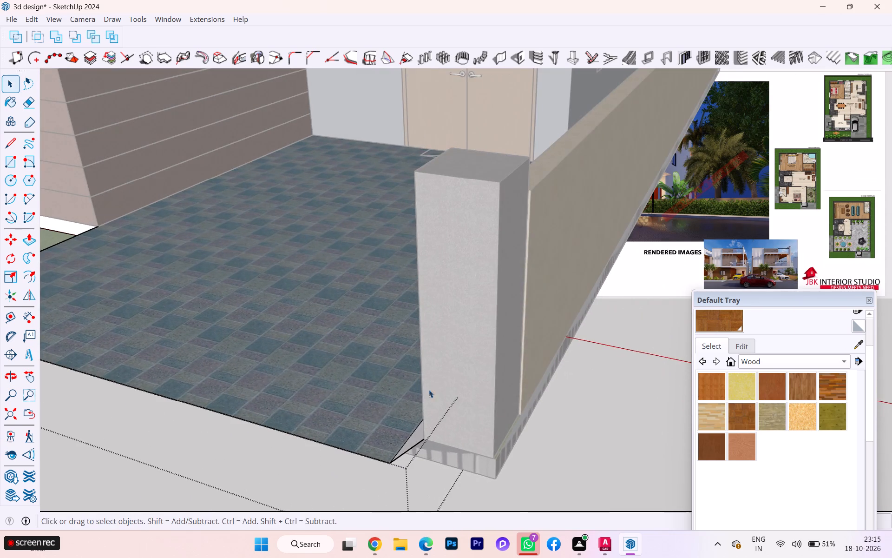
scroll(362, 357, down, 1)
middle_drag(361, 356, 297, 207)
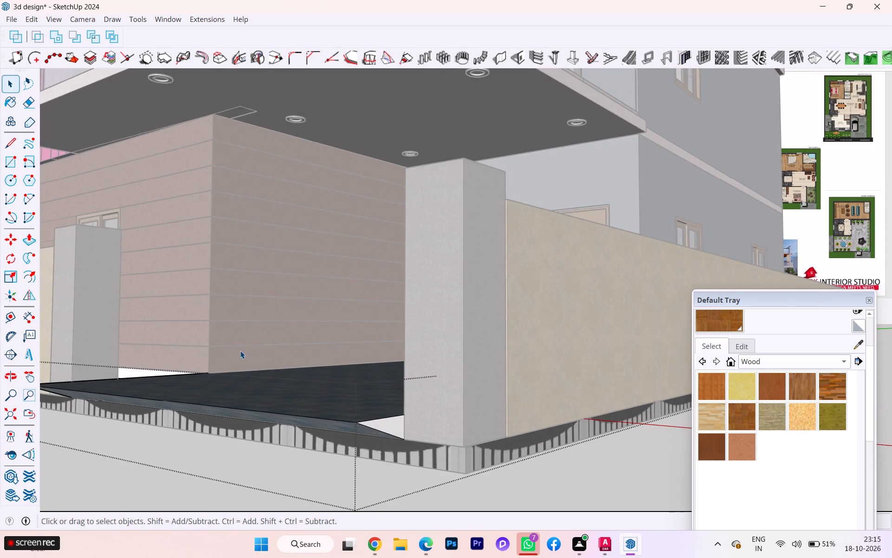
scroll(239, 352, down, 2)
scroll(228, 380, up, 3)
scroll(229, 382, down, 1)
scroll(266, 401, up, 6)
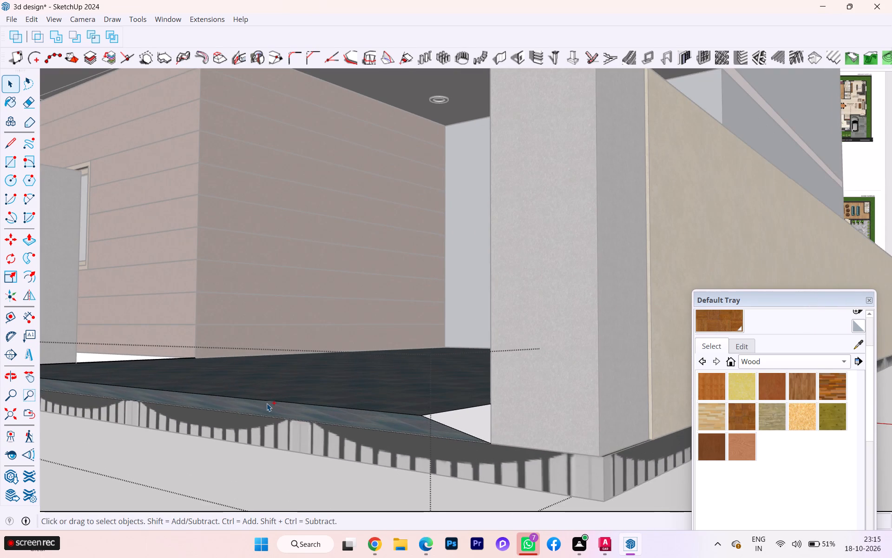
Undo the outward move of the paved floor slab's front top edge.
key(ctrl+z)
key(ctrl+z)
Move the paved floor slab's front top edge inward toward the house, giving the front face a slope.
click(333, 405)
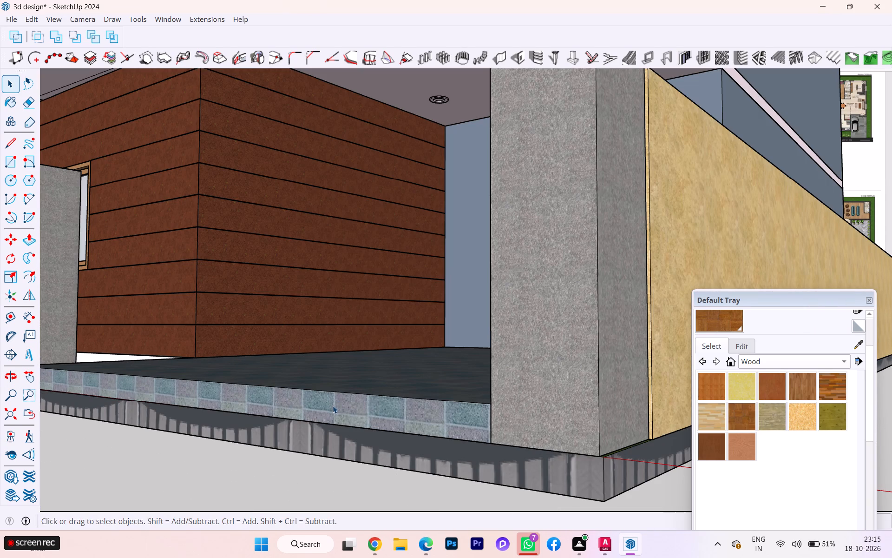
click(329, 408)
triple_click(325, 411)
click(323, 411)
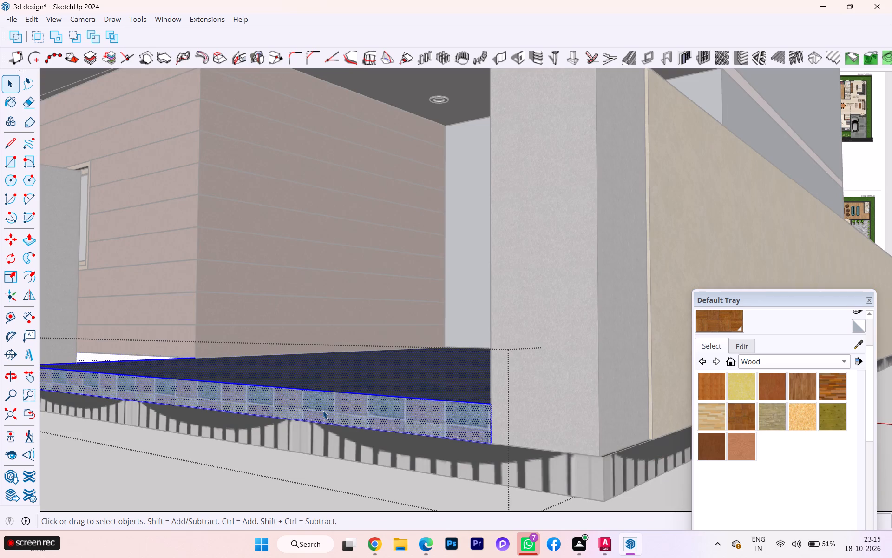
click(323, 411)
double_click(315, 412)
click(314, 411)
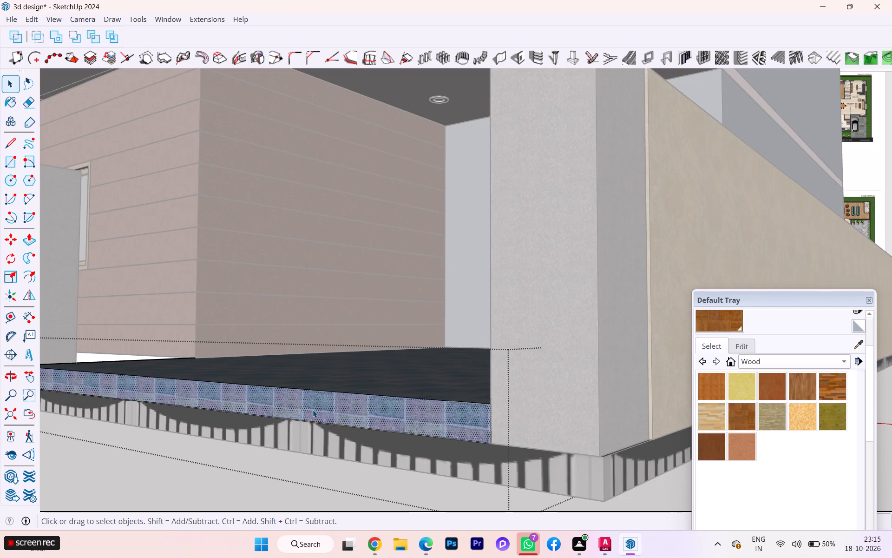
click(311, 392)
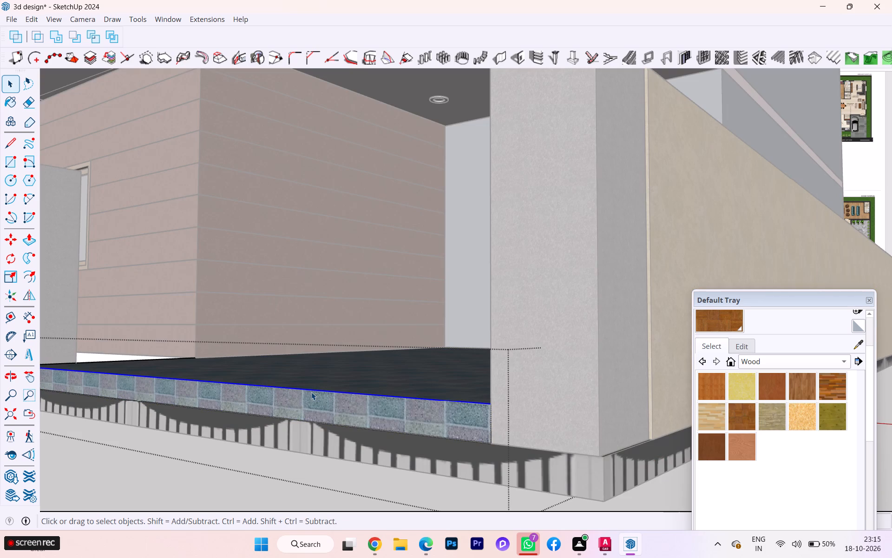
key(m)
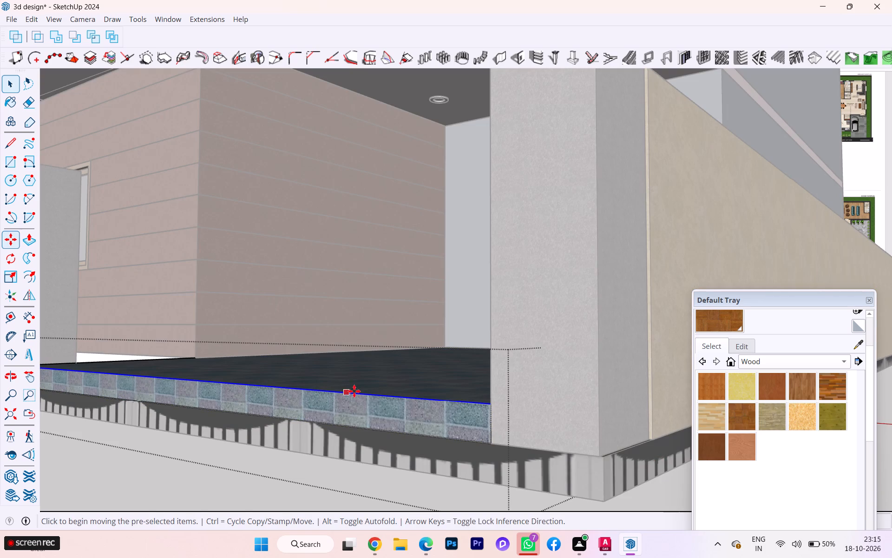
click(465, 407)
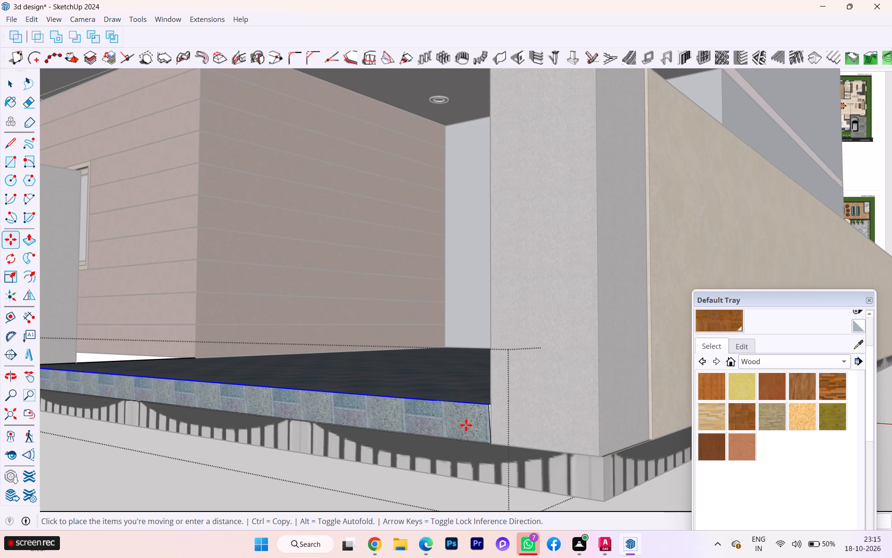
click(481, 396)
key(space)
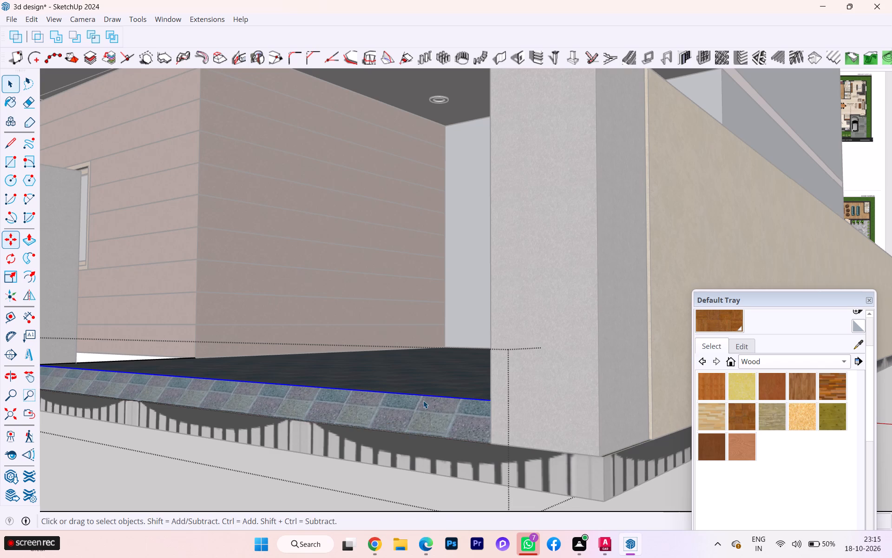
click(273, 485)
Examine the sloped front face of the paved floor between the two pillars from several angles.
scroll(270, 430, down, 1)
middle_drag(270, 430, 237, 513)
scroll(285, 392, up, 4)
middle_drag(285, 389, 518, 413)
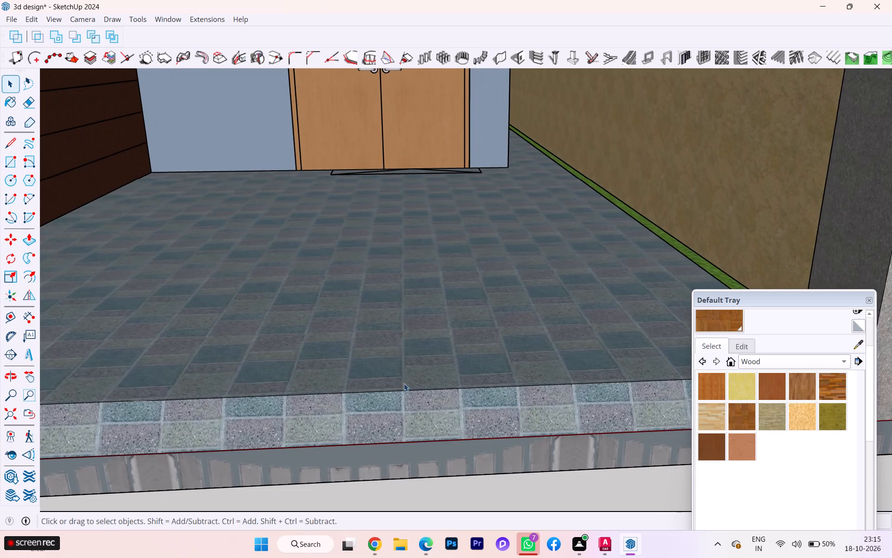
scroll(397, 383, down, 3)
middle_drag(309, 378, 12, 344)
scroll(55, 345, down, 5)
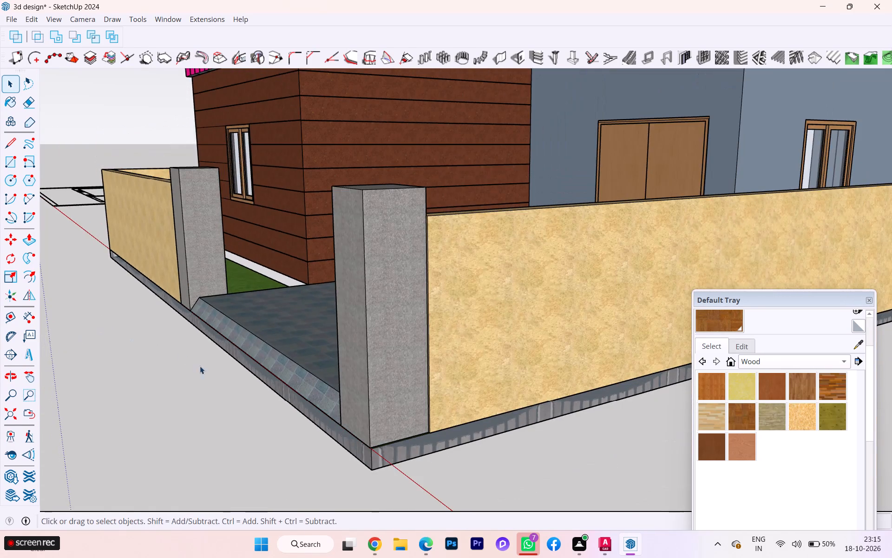
middle_drag(207, 376, 242, 340)
scroll(304, 404, up, 1)
scroll(305, 405, down, 1)
scroll(306, 405, up, 3)
Move the paved floor slab's whole sloped front face inward along the green axis, away from the base edge.
click(336, 402)
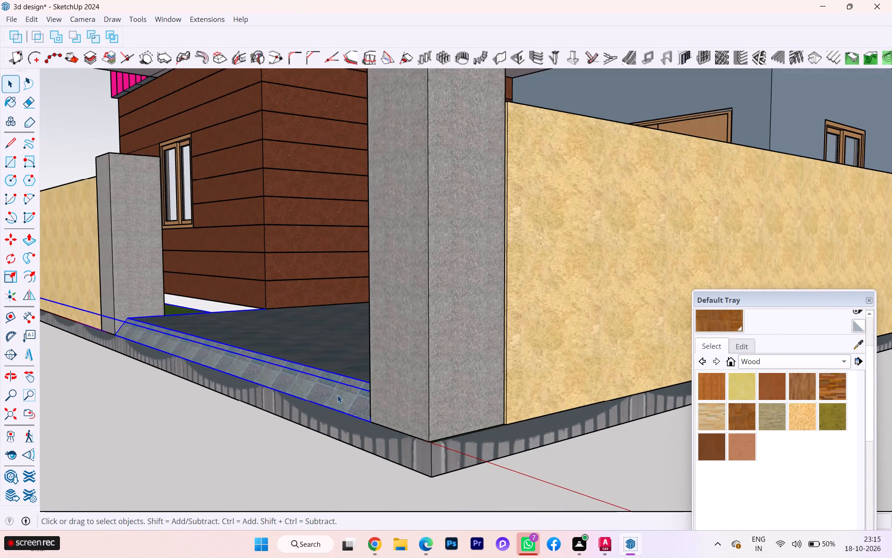
click(337, 391)
double_click(331, 393)
click(330, 393)
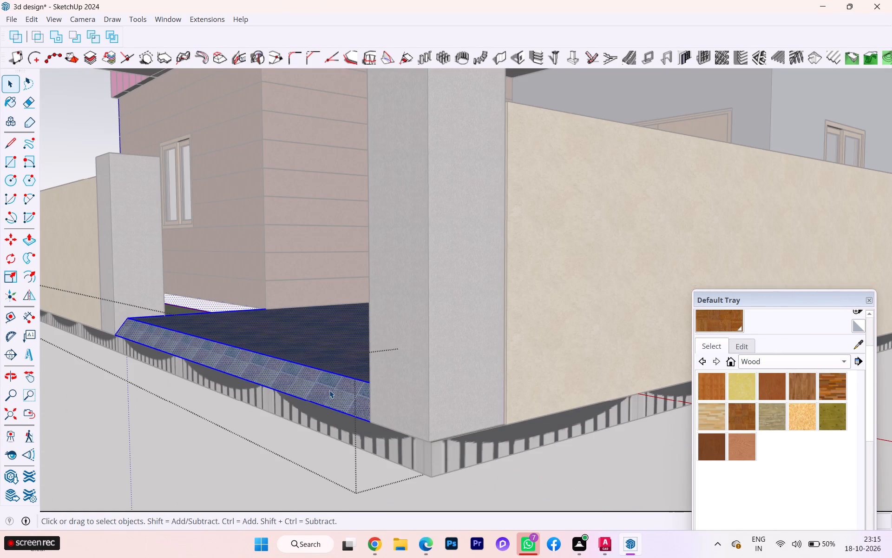
click(329, 390)
double_click(328, 389)
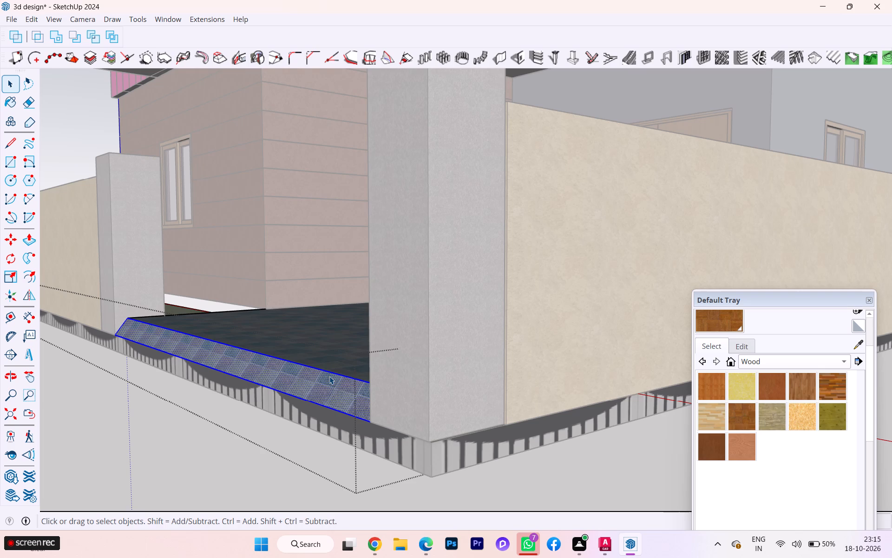
key(m)
click(334, 373)
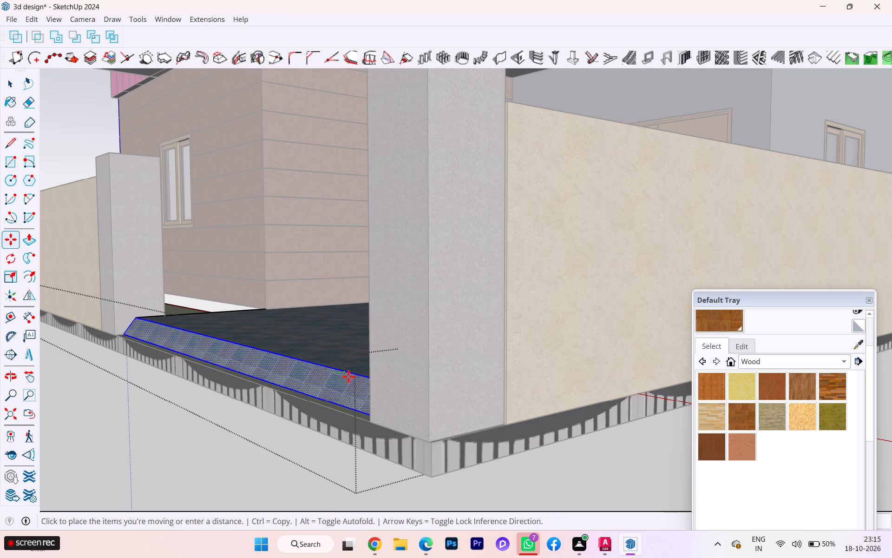
click(384, 379)
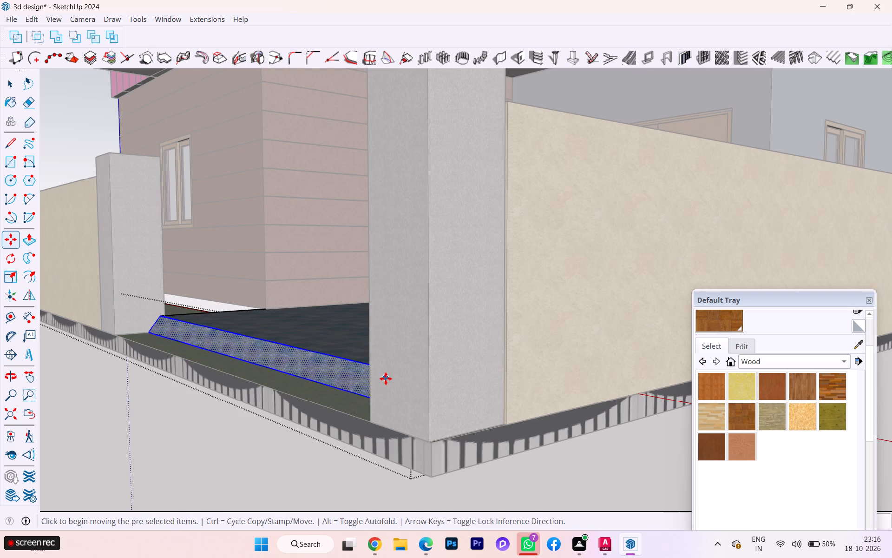
Shift the sloped front face slightly farther toward the house and finish editing the paved floor group.
middle_drag(291, 388, 525, 429)
scroll(291, 388, down, 1)
scroll(505, 399, up, 2)
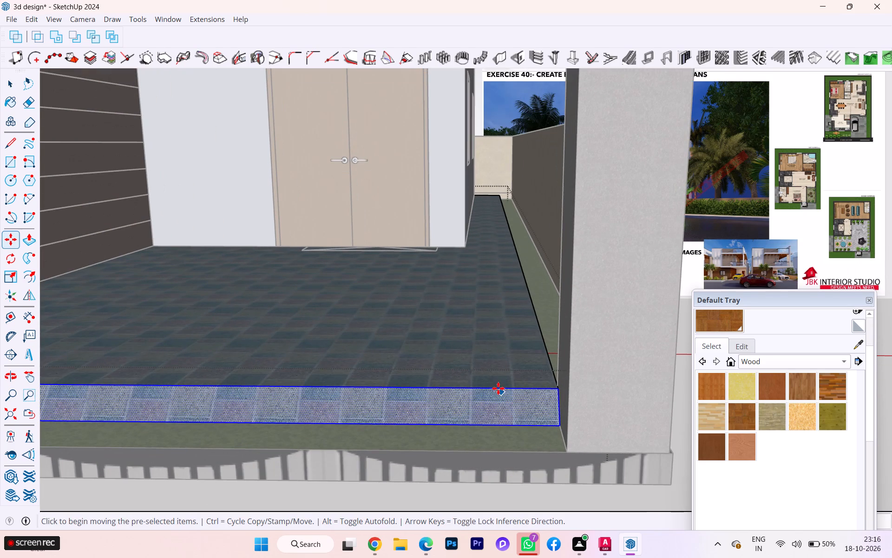
click(496, 388)
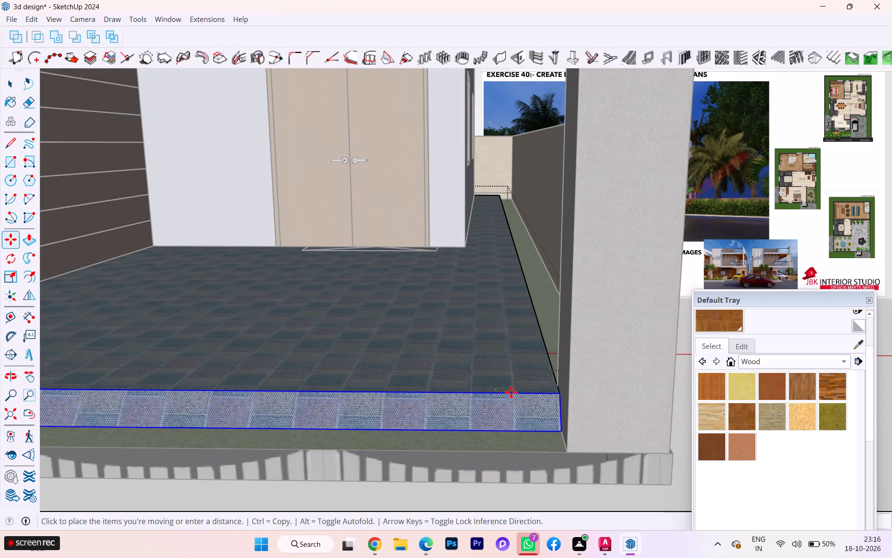
click(511, 383)
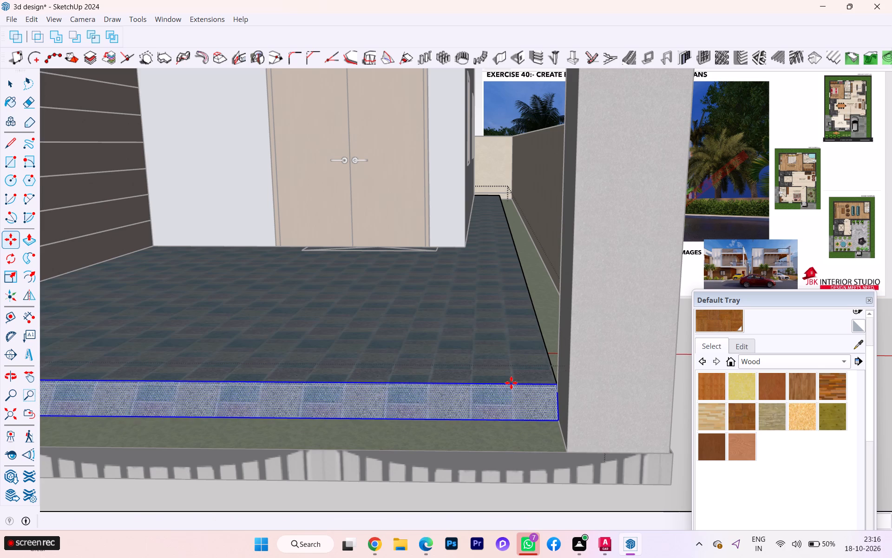
key(space)
click(377, 442)
scroll(332, 408, down, 5)
scroll(290, 405, down, 1)
scroll(290, 405, up, 2)
scroll(290, 405, down, 2)
scroll(252, 422, down, 2)
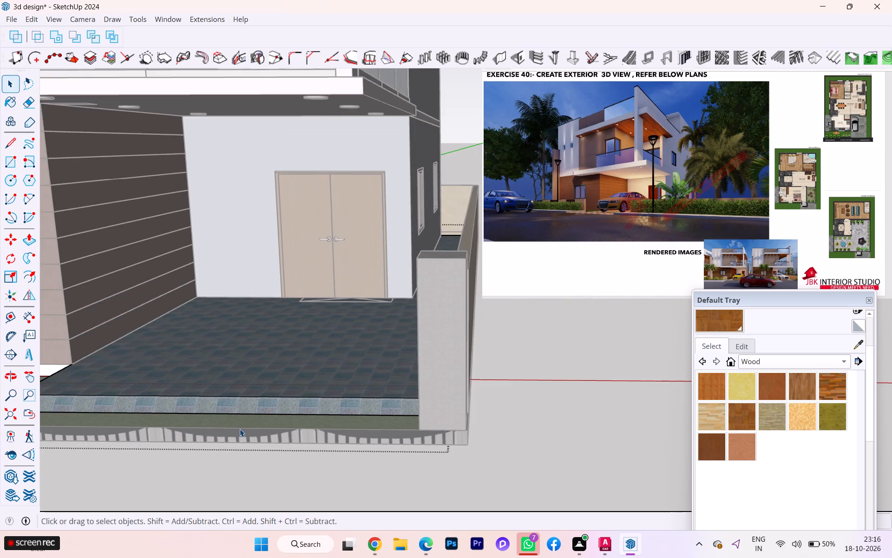
scroll(240, 429, down, 3)
middle_drag(237, 438, 115, 436)
click(121, 431)
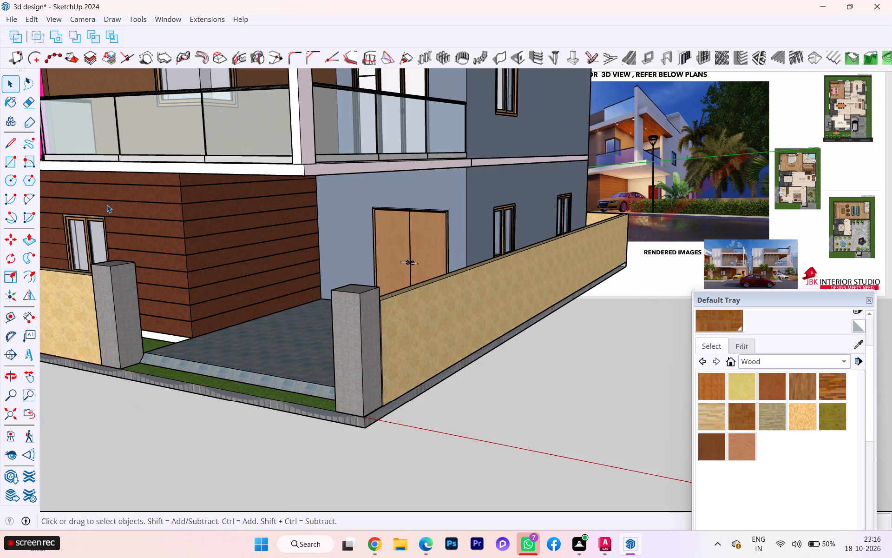
Unhide the last hidden object, the gate between the two pillars.
click(31, 22)
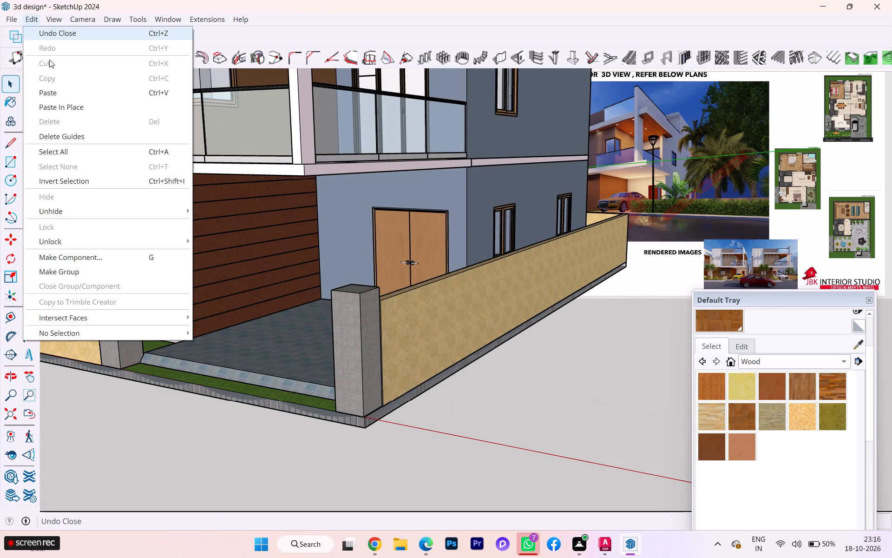
click(62, 206)
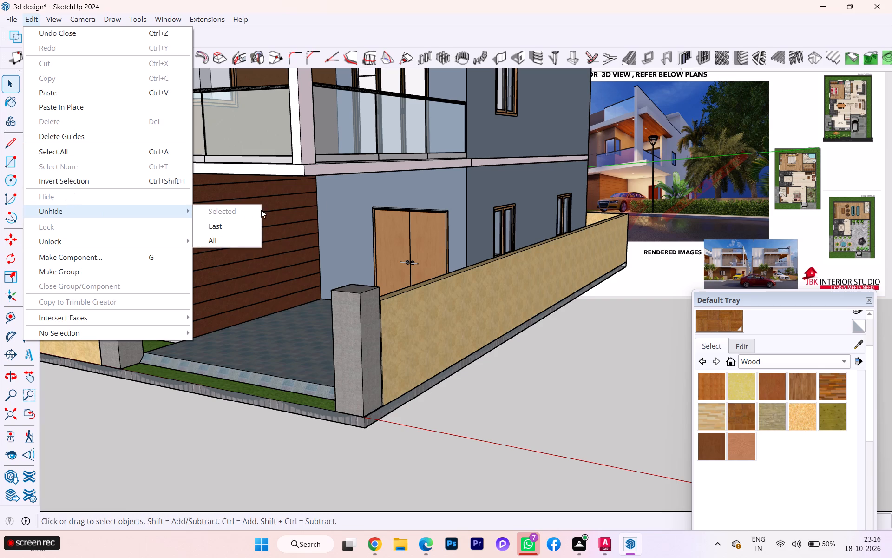
click(227, 228)
Examine the gate, its pillars and the house front from several sides and distances against the reference render.
scroll(197, 290, up, 3)
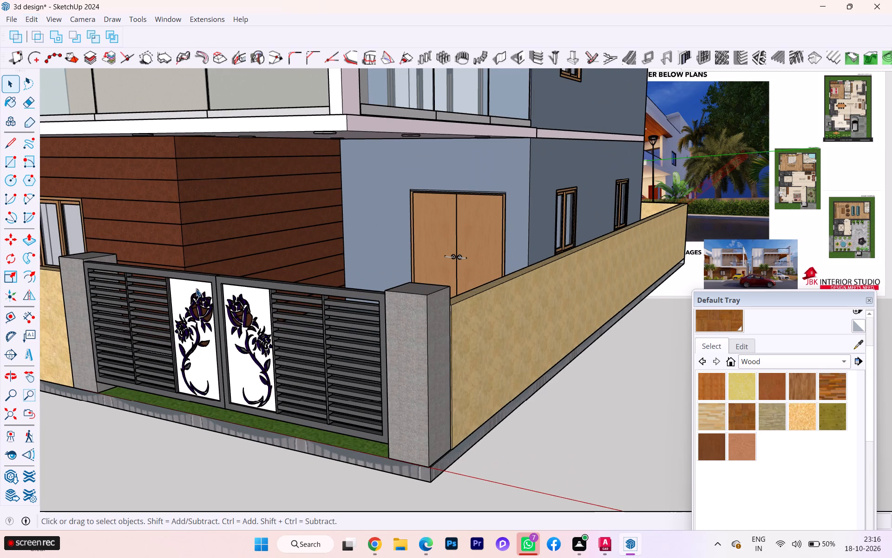
middle_drag(196, 289, 59, 298)
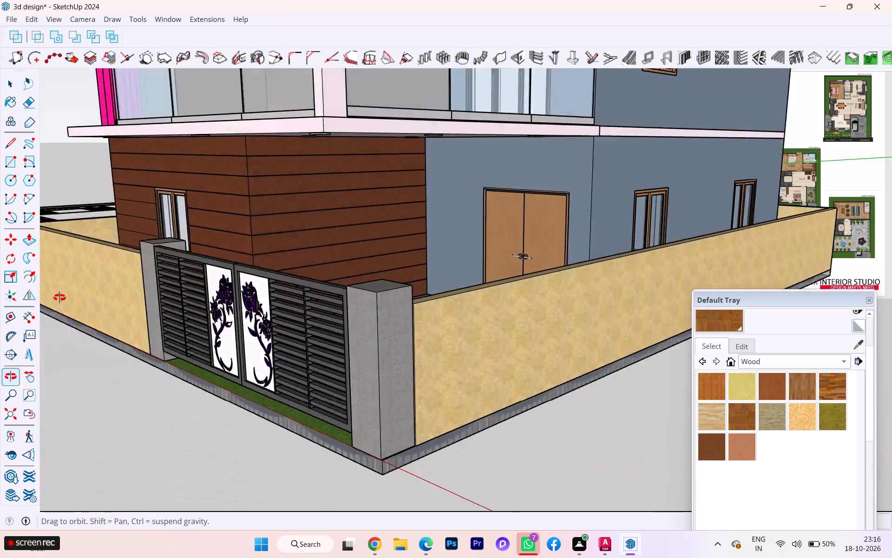
middle_drag(59, 298, 47, 299)
scroll(68, 295, down, 2)
scroll(68, 295, up, 1)
scroll(68, 296, down, 2)
scroll(144, 278, down, 3)
click(155, 343)
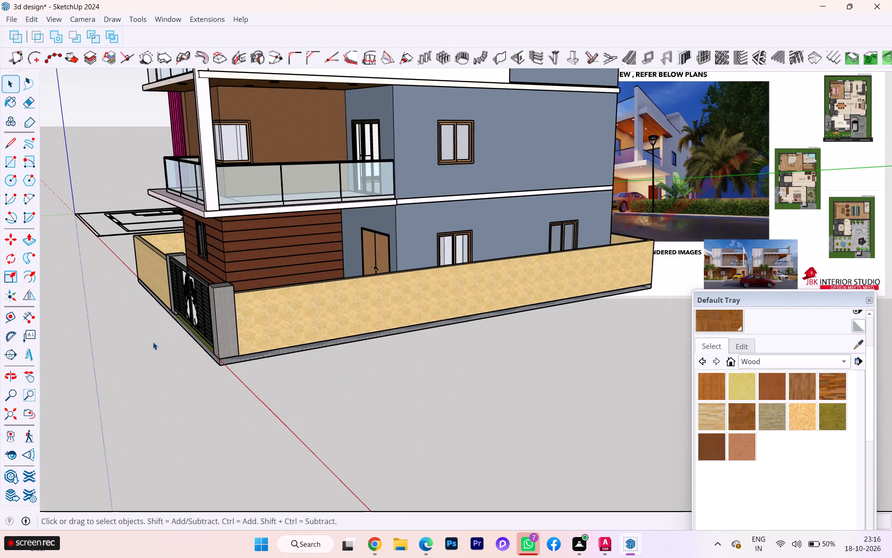
scroll(133, 321, down, 1)
middle_drag(132, 317, 343, 316)
scroll(150, 274, down, 2)
scroll(150, 273, up, 3)
scroll(150, 273, down, 3)
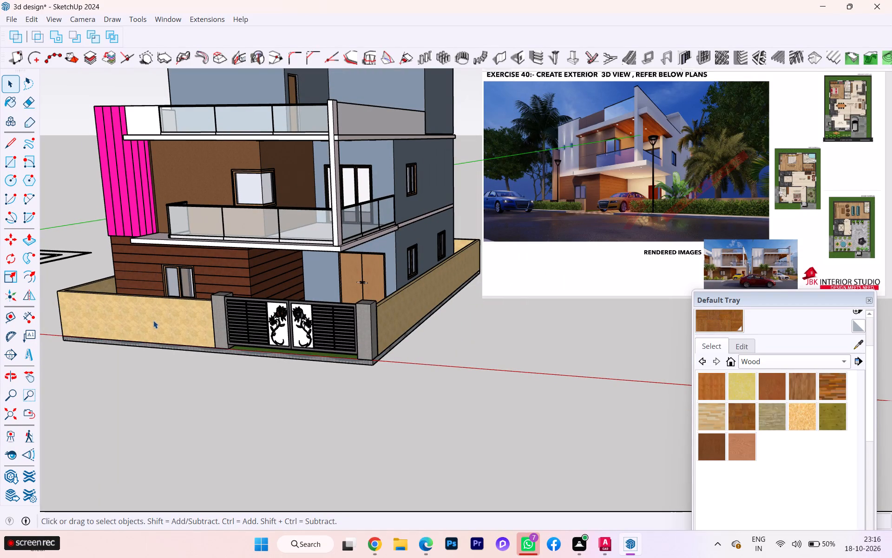
scroll(140, 325, down, 1)
scroll(140, 325, up, 1)
scroll(140, 325, down, 4)
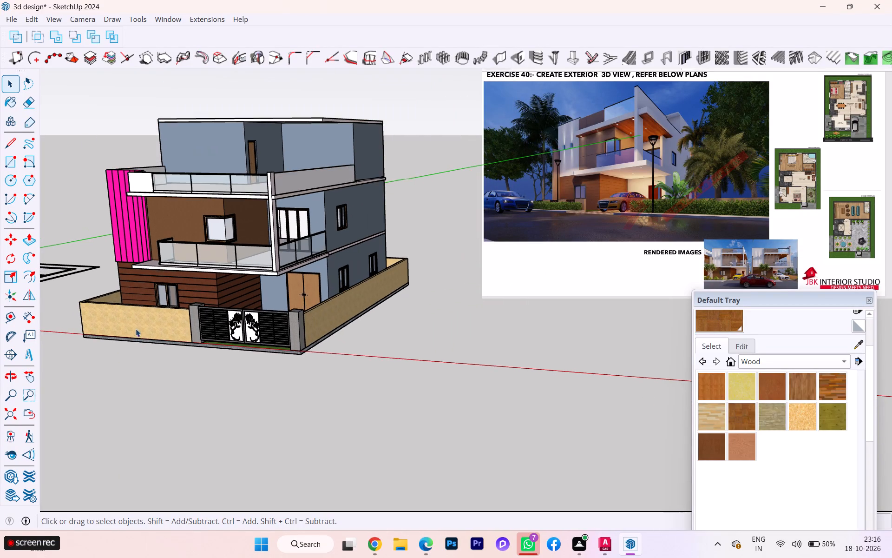
scroll(144, 331, up, 7)
scroll(206, 323, down, 1)
middle_drag(235, 323, 352, 320)
scroll(358, 311, down, 1)
scroll(360, 311, up, 1)
scroll(365, 311, down, 2)
scroll(371, 312, up, 2)
scroll(373, 312, down, 1)
scroll(385, 340, up, 11)
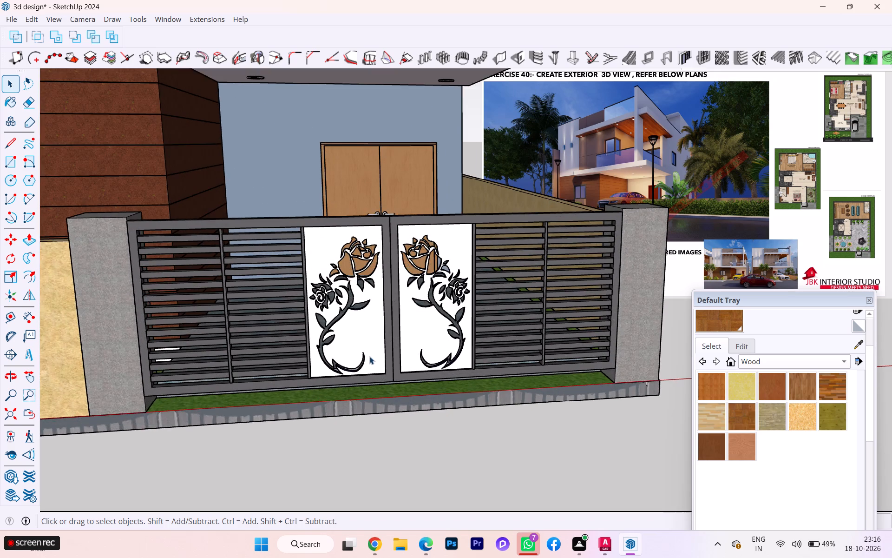
scroll(366, 359, up, 3)
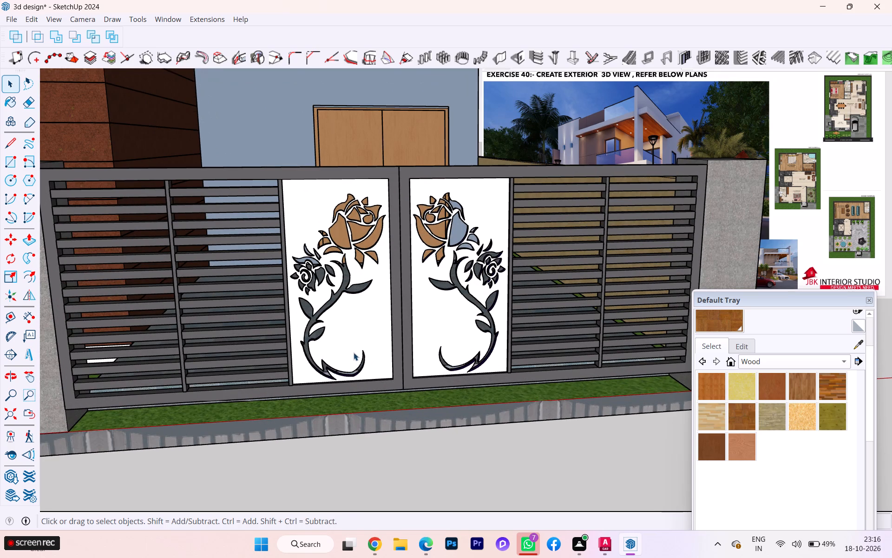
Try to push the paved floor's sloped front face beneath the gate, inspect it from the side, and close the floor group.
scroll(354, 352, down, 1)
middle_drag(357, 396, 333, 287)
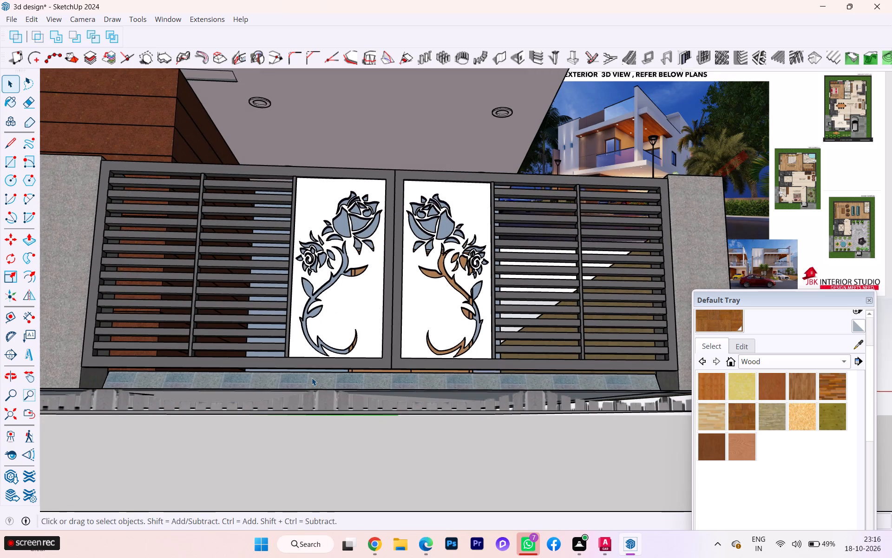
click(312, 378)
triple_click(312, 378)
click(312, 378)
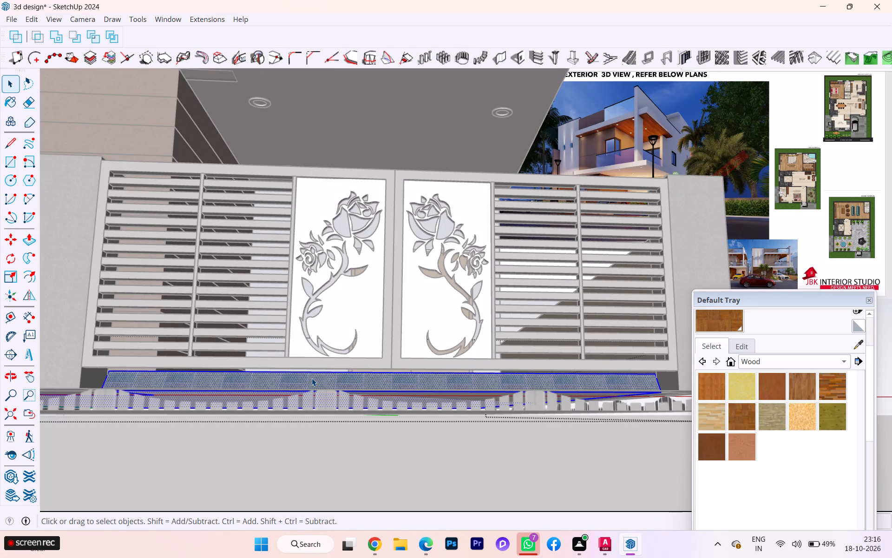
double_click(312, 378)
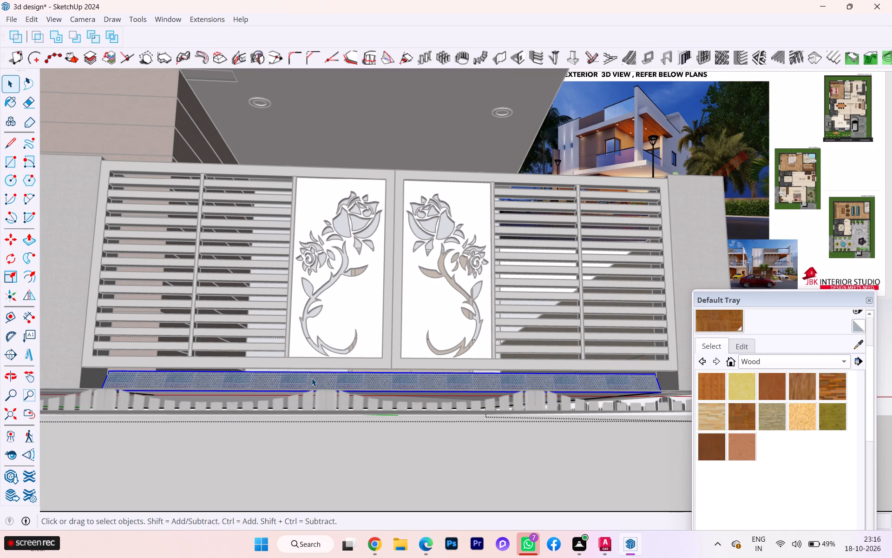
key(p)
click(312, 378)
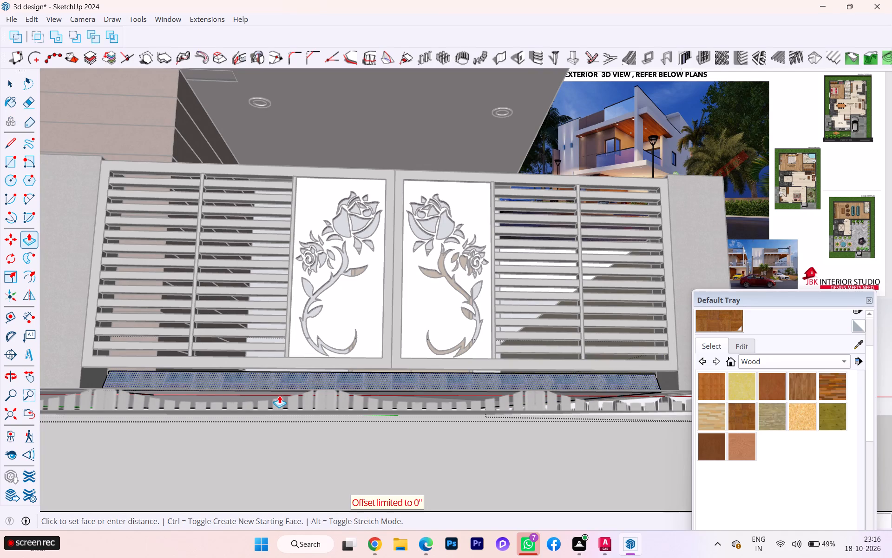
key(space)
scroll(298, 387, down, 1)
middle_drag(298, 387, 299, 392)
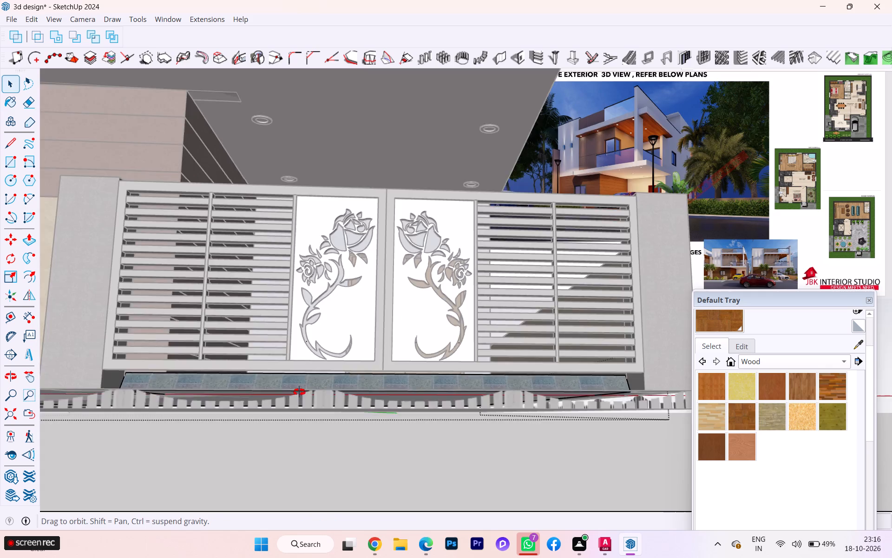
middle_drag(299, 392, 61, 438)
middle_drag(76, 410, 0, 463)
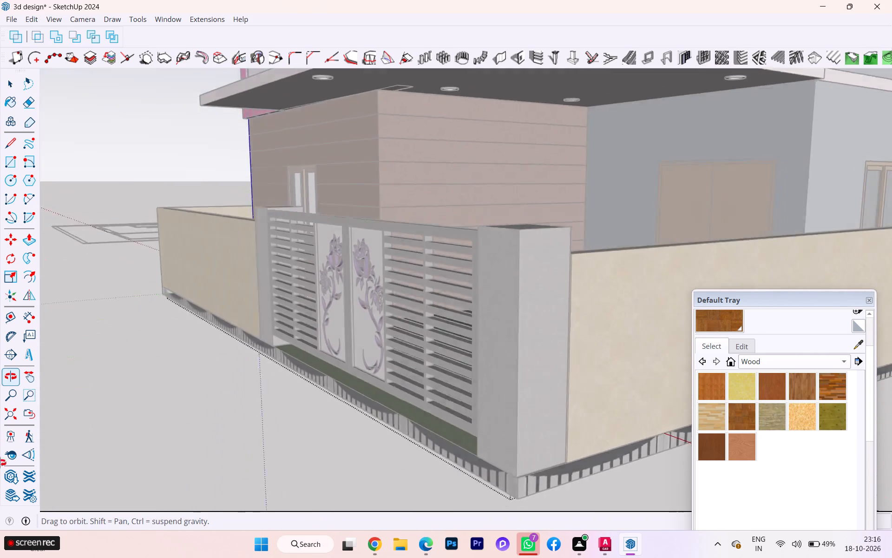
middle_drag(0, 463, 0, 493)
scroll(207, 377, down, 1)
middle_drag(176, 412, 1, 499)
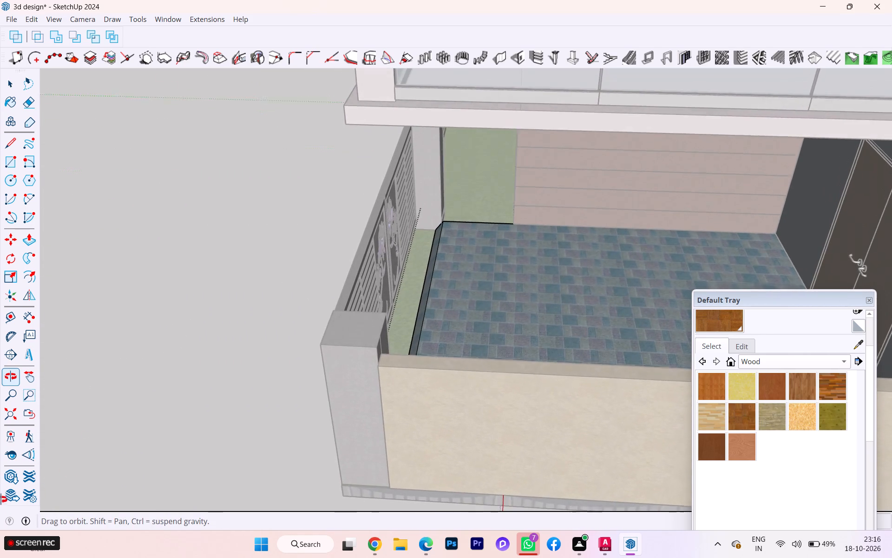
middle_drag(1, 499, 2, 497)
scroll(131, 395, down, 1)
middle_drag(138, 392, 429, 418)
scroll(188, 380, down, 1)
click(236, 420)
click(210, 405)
Examine the gate, boundary wall and whole house from the front, side and below against the reference render.
scroll(182, 374, down, 3)
scroll(176, 358, up, 10)
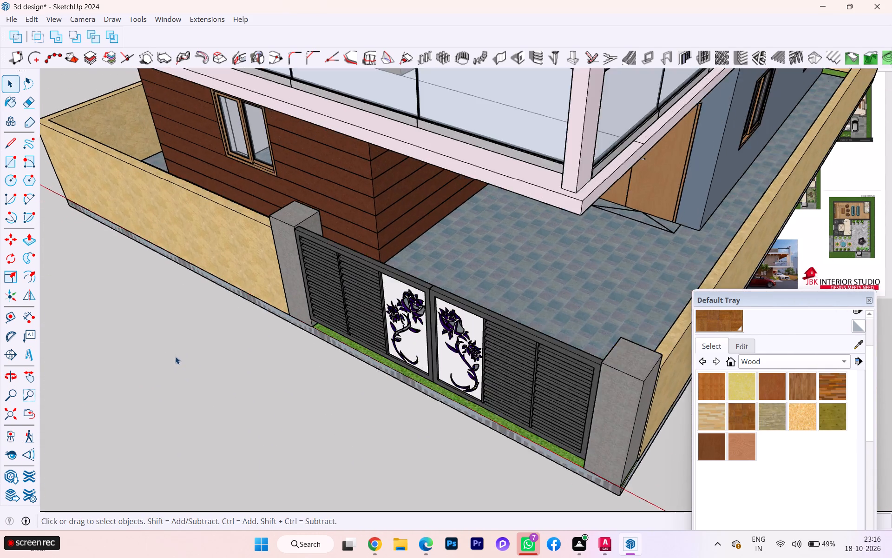
scroll(191, 351, down, 2)
scroll(190, 346, up, 1)
scroll(190, 346, down, 1)
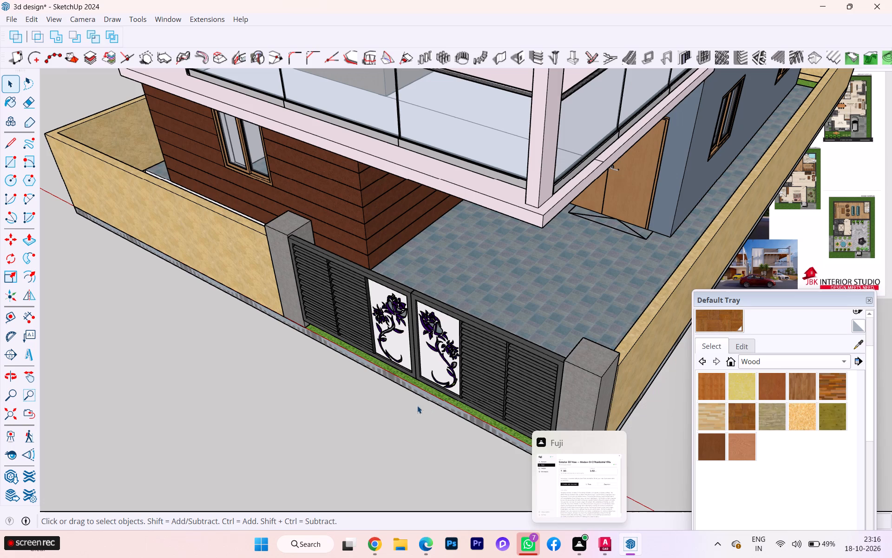
scroll(379, 391, up, 2)
scroll(362, 392, down, 3)
middle_drag(338, 393, 318, 335)
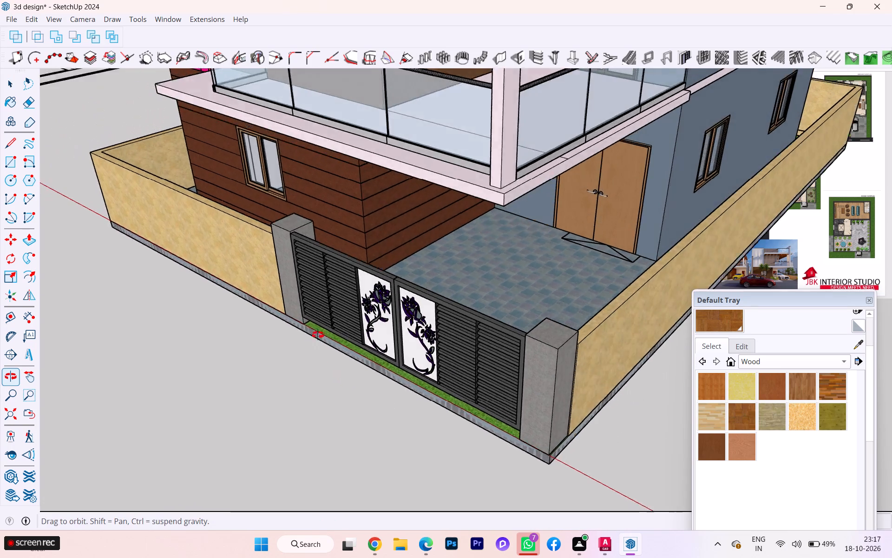
middle_drag(318, 335, 143, 255)
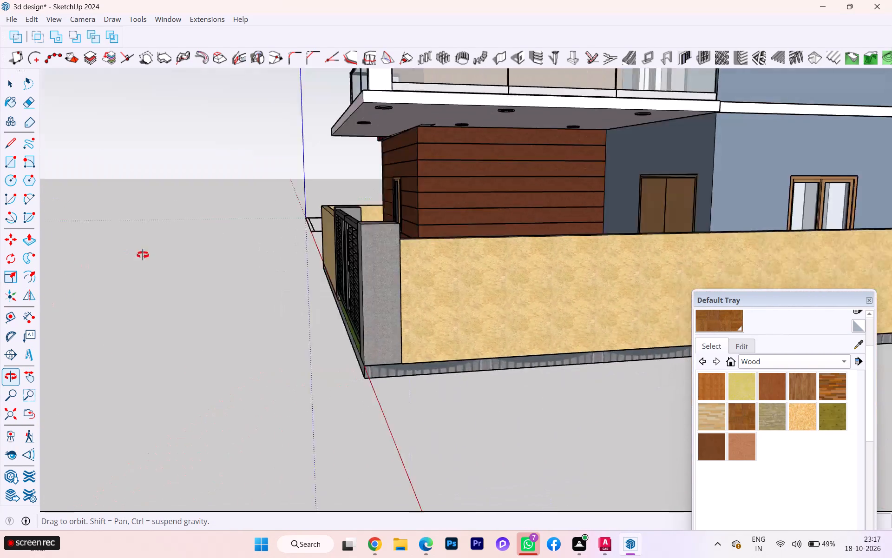
middle_drag(143, 255, 438, 253)
scroll(234, 277, down, 6)
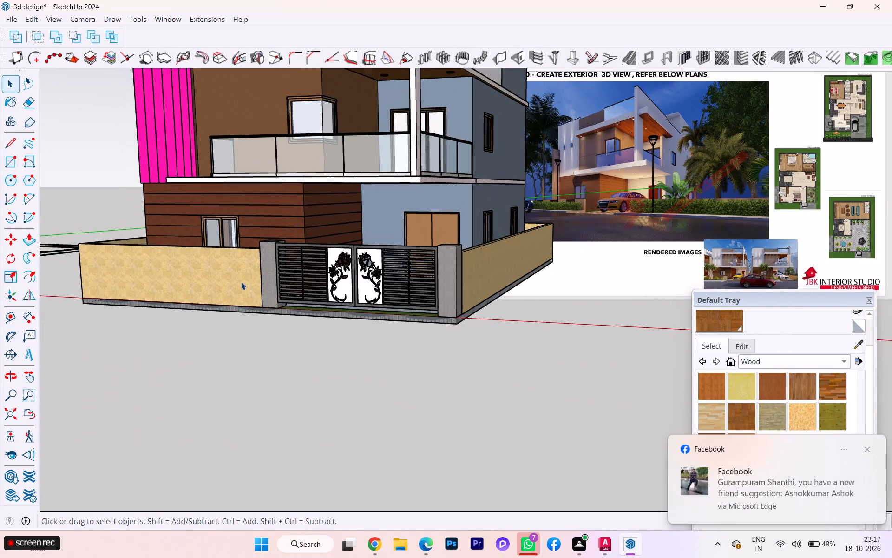
scroll(249, 282, down, 4)
scroll(291, 291, down, 1)
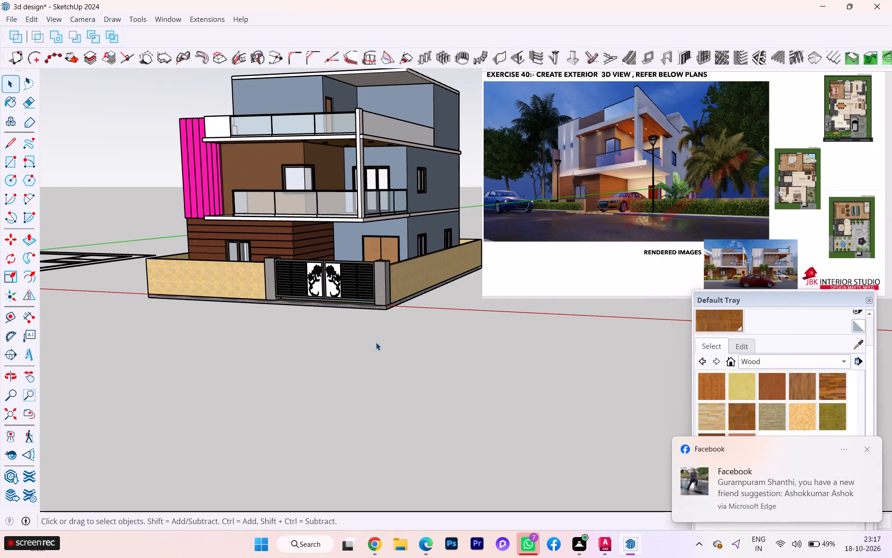
click(380, 339)
middle_drag(390, 339, 373, 335)
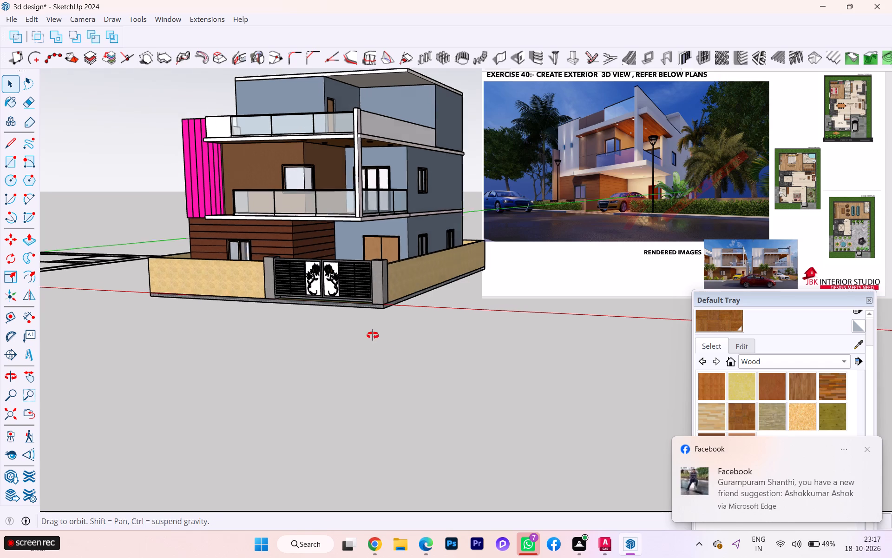
middle_drag(373, 335, 124, 336)
middle_drag(295, 316, 366, 287)
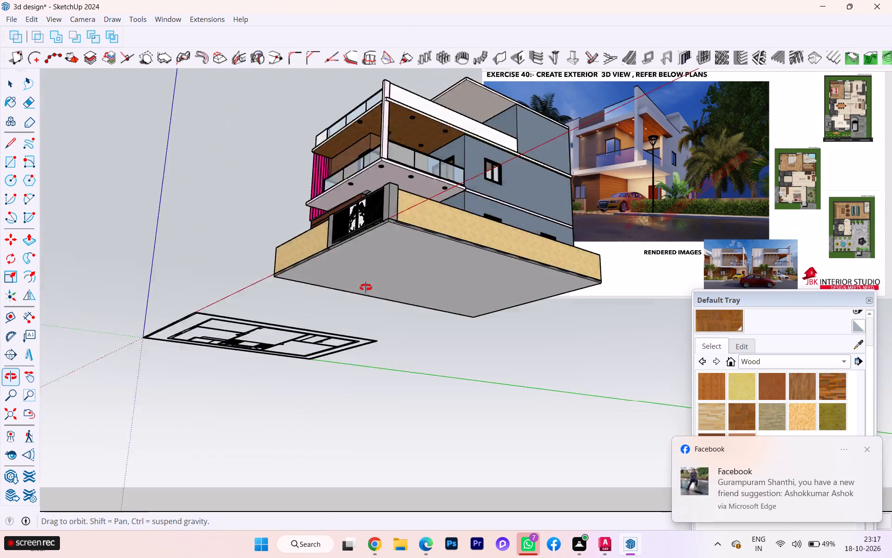
middle_drag(366, 287, 394, 433)
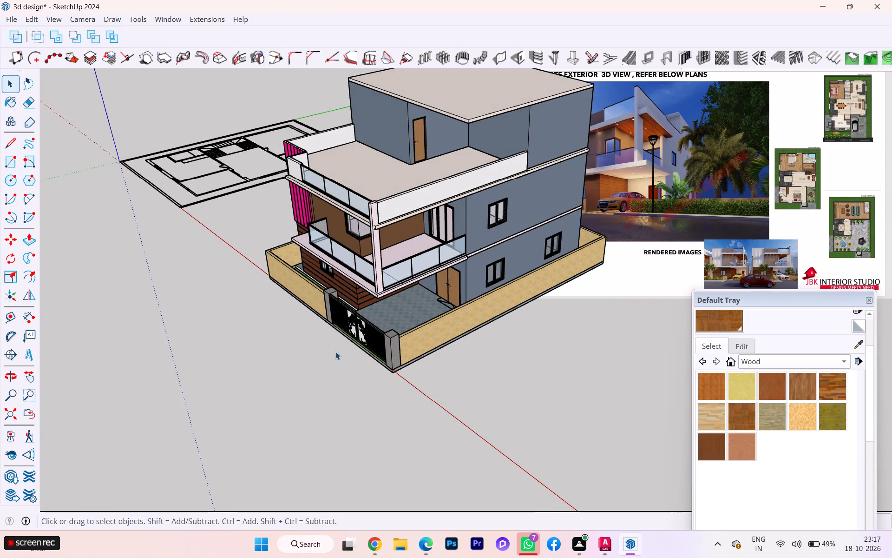
Draw a narrow horizontal rectangle outside the front boundary wall, along its base from the outer corner to the gate pillar.
key(r)
scroll(262, 319, down, 1)
middle_drag(261, 318, 408, 338)
middle_drag(340, 350, 291, 325)
scroll(291, 321, up, 4)
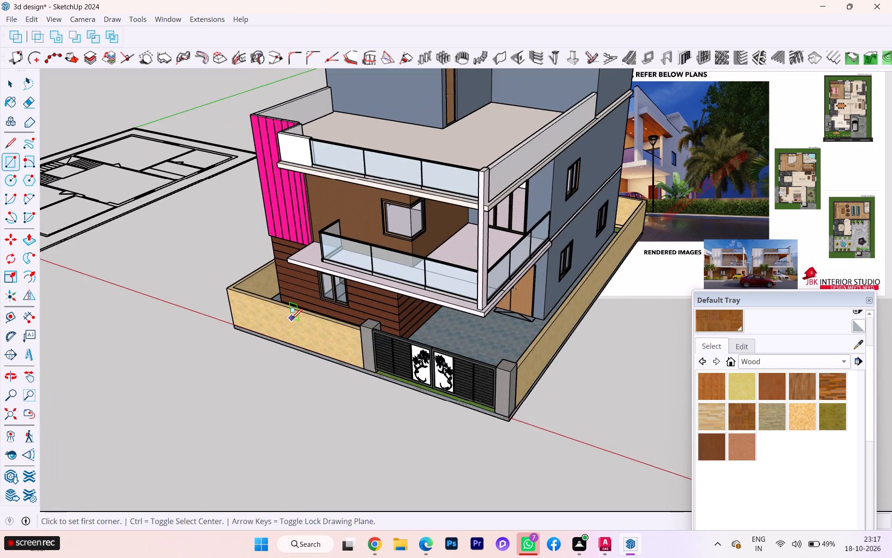
scroll(292, 318, up, 5)
scroll(276, 321, down, 1)
scroll(276, 321, up, 10)
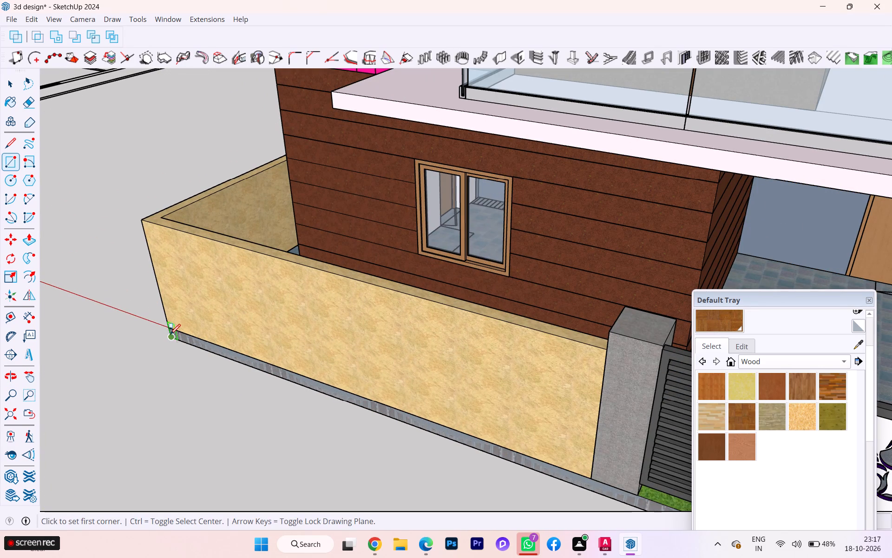
click(169, 329)
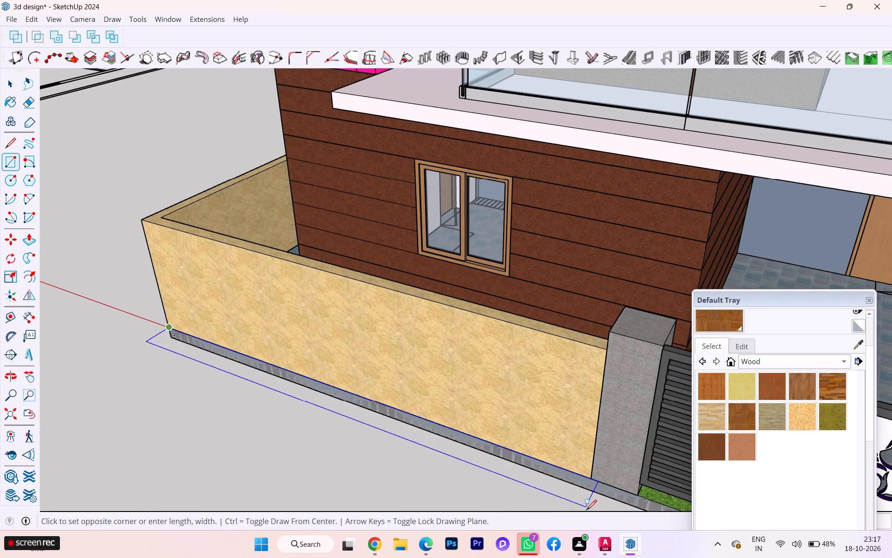
key(Up)
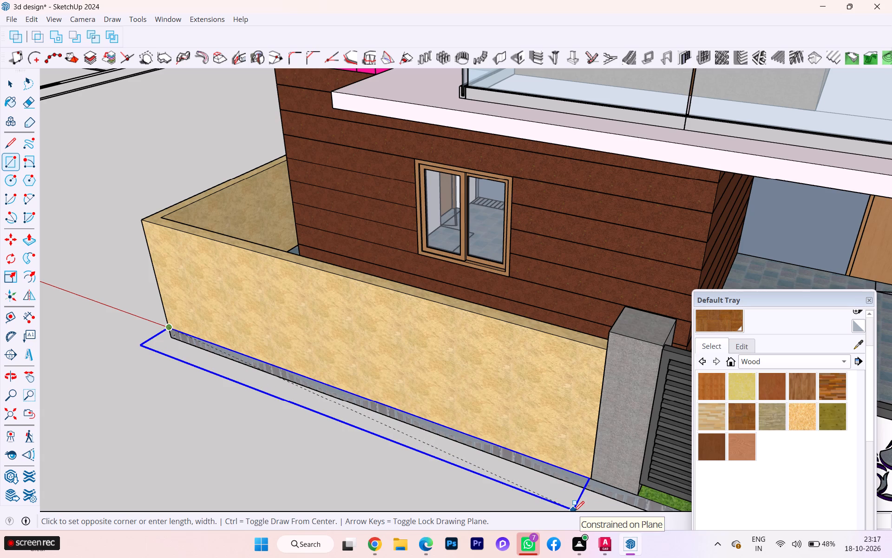
scroll(572, 508, down, 1)
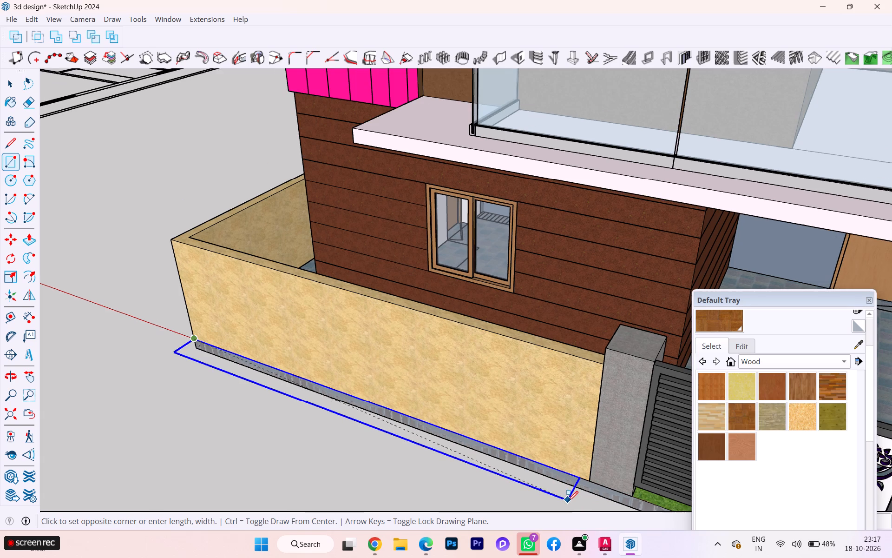
scroll(568, 501, down, 1)
click(577, 511)
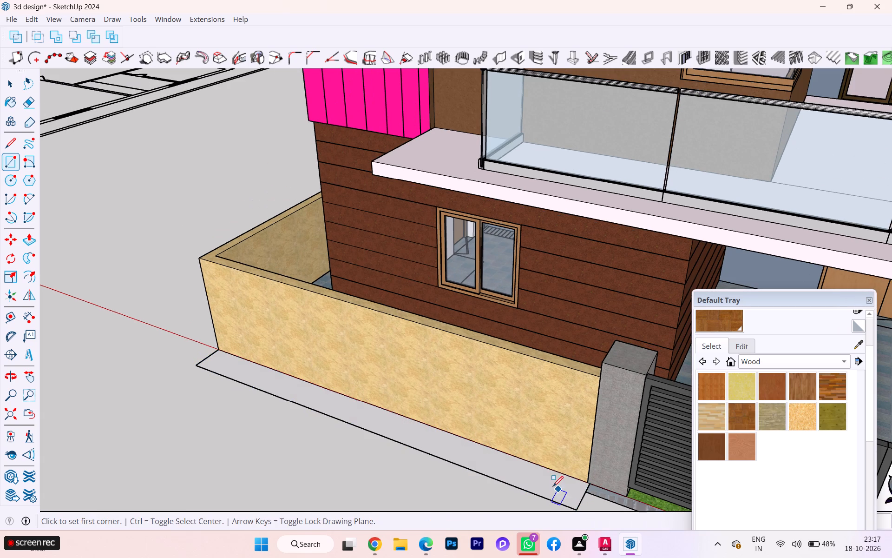
key(space)
Extrude the new strip along the front boundary wall downward by 4 inches.
click(410, 442)
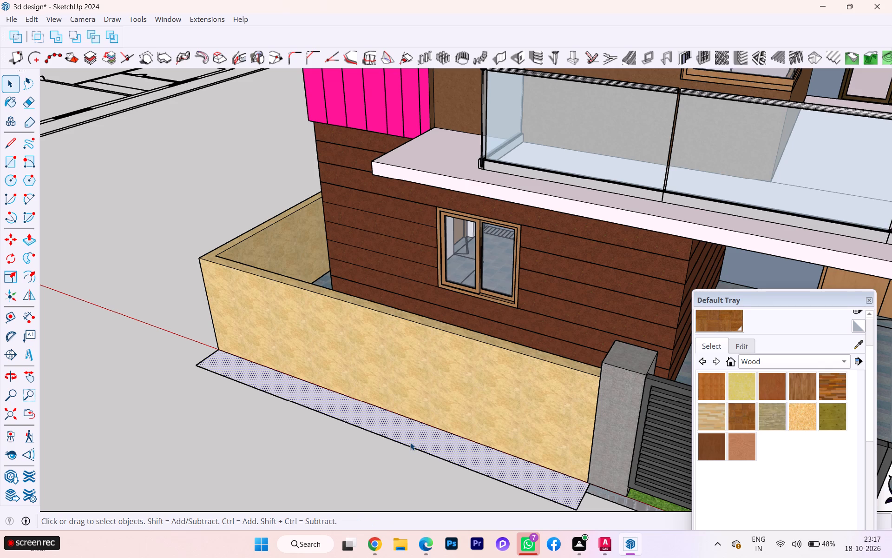
click(410, 442)
key(p)
click(410, 442)
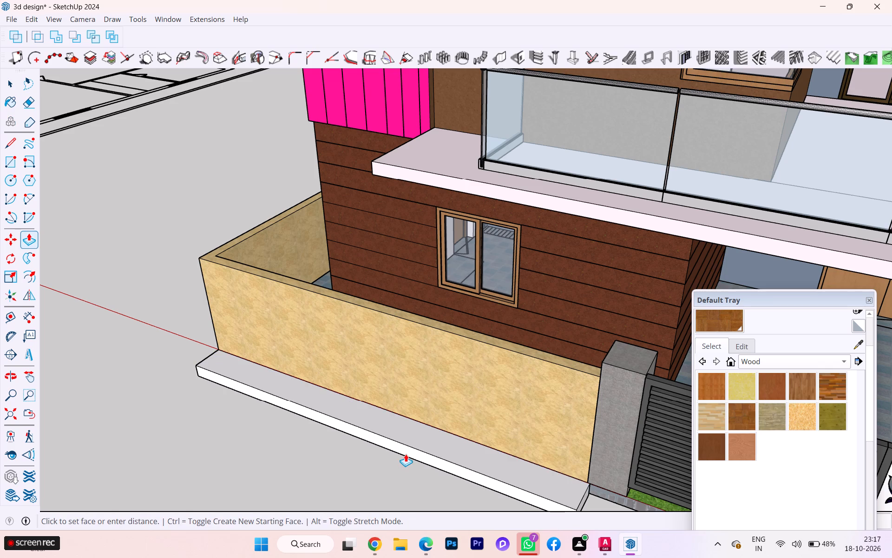
key(6)
key(BackSpace)
key(4)
key(Return)
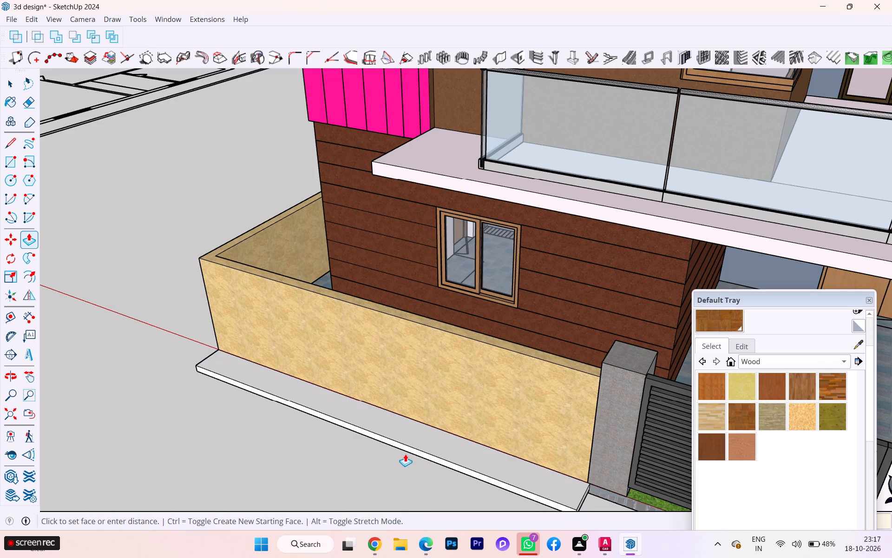
key(space)
Examine the new strip in front of the boundary wall from near and far, together with the house front and gate.
click(301, 394)
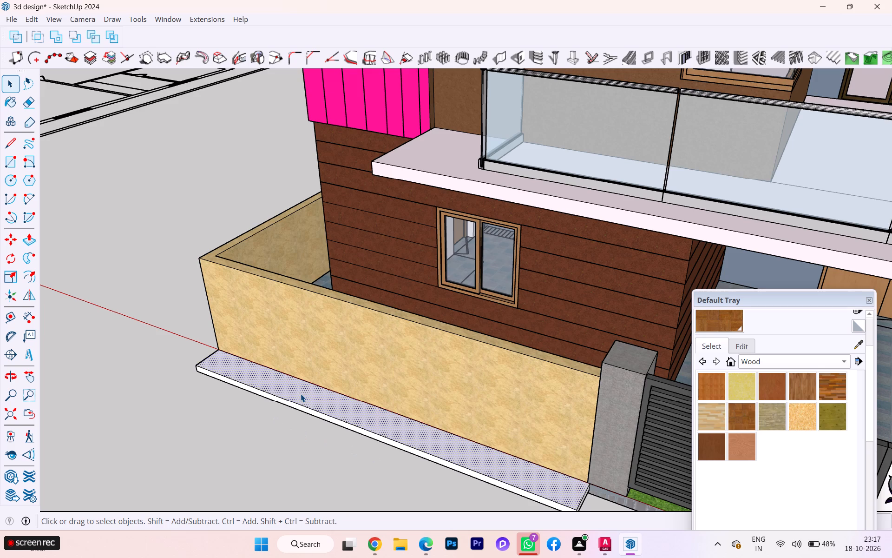
scroll(216, 405, down, 1)
scroll(210, 406, up, 1)
scroll(208, 406, down, 11)
scroll(183, 386, up, 2)
scroll(183, 386, down, 2)
scroll(183, 386, up, 3)
scroll(184, 380, down, 3)
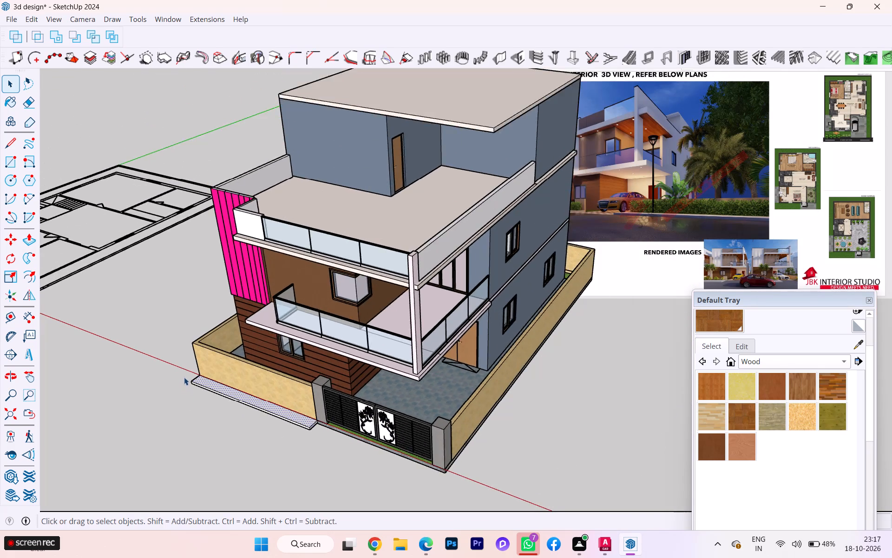
scroll(184, 377, down, 3)
scroll(187, 388, up, 4)
scroll(190, 388, down, 1)
scroll(190, 388, up, 2)
scroll(190, 388, down, 1)
scroll(190, 388, up, 8)
scroll(176, 386, down, 2)
scroll(174, 385, up, 2)
scroll(173, 385, down, 2)
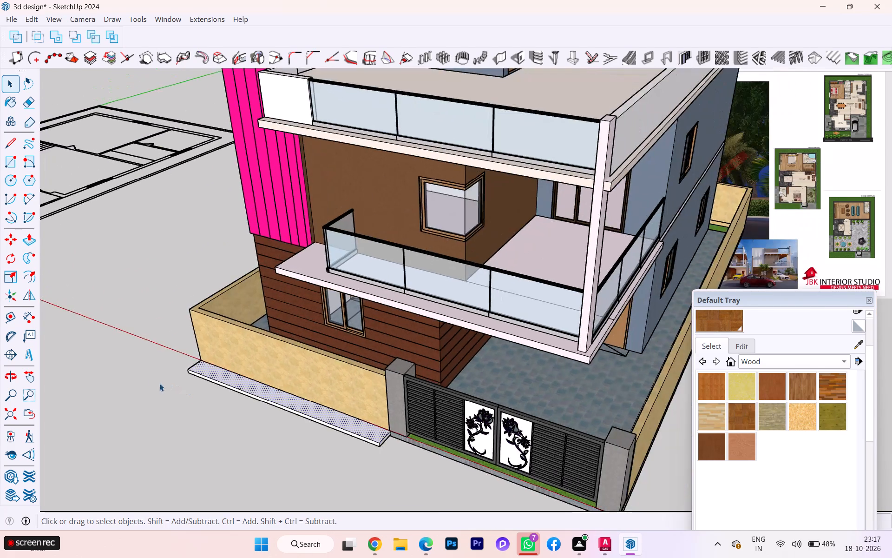
scroll(159, 383, down, 5)
middle_drag(144, 381, 293, 362)
scroll(255, 415, up, 2)
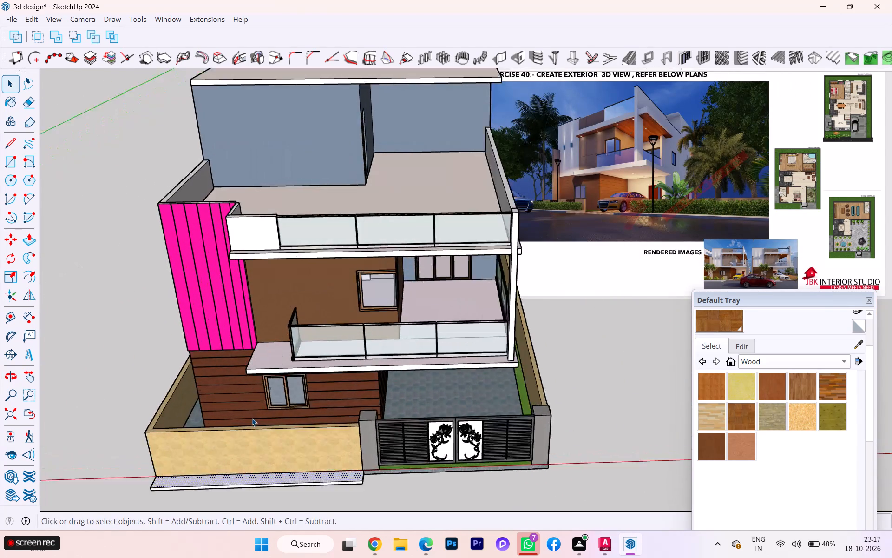
scroll(252, 418, up, 2)
scroll(255, 411, down, 1)
scroll(255, 410, up, 2)
scroll(235, 403, down, 3)
scroll(216, 397, up, 1)
scroll(210, 393, down, 1)
scroll(216, 406, up, 6)
scroll(219, 414, down, 1)
scroll(219, 414, up, 2)
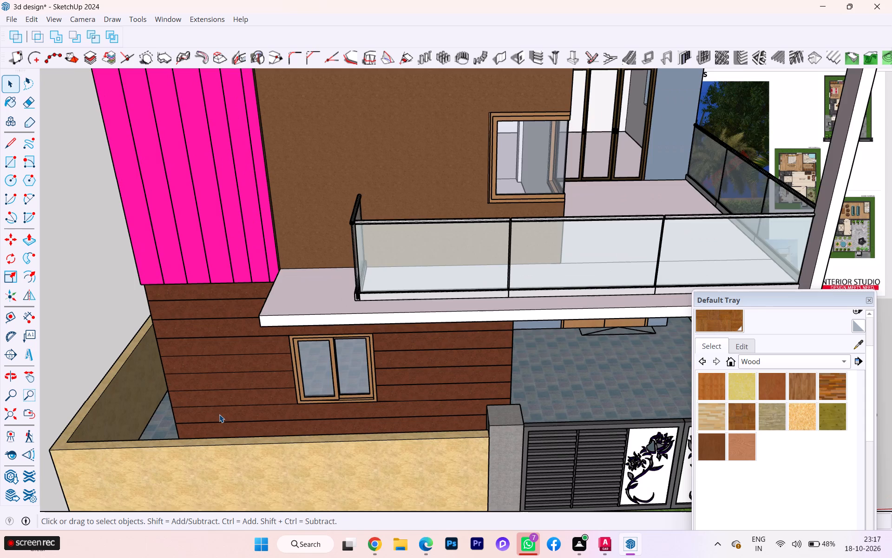
scroll(179, 332, down, 5)
scroll(177, 327, up, 1)
scroll(174, 325, down, 4)
scroll(207, 438, up, 2)
scroll(207, 437, down, 1)
scroll(207, 437, up, 1)
Offset the outline of the strip's top face inward to form a narrow border around it.
click(206, 456)
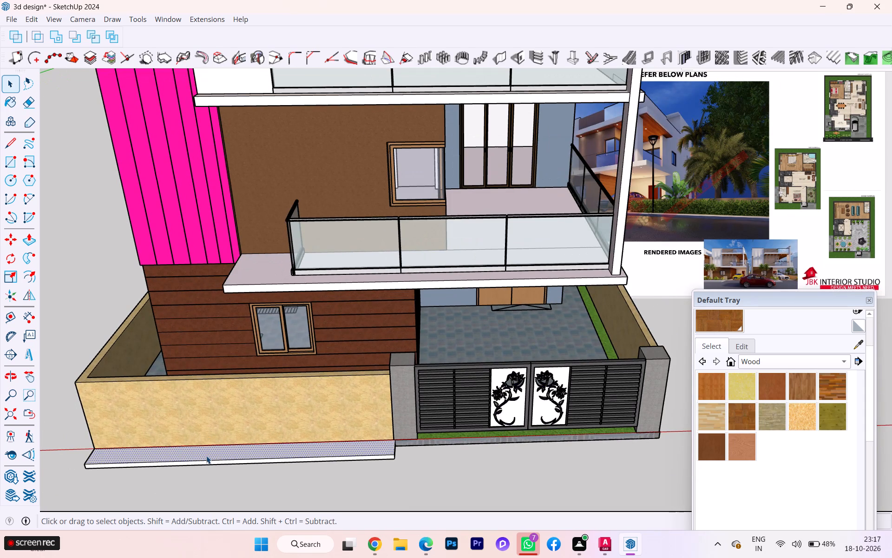
double_click(206, 456)
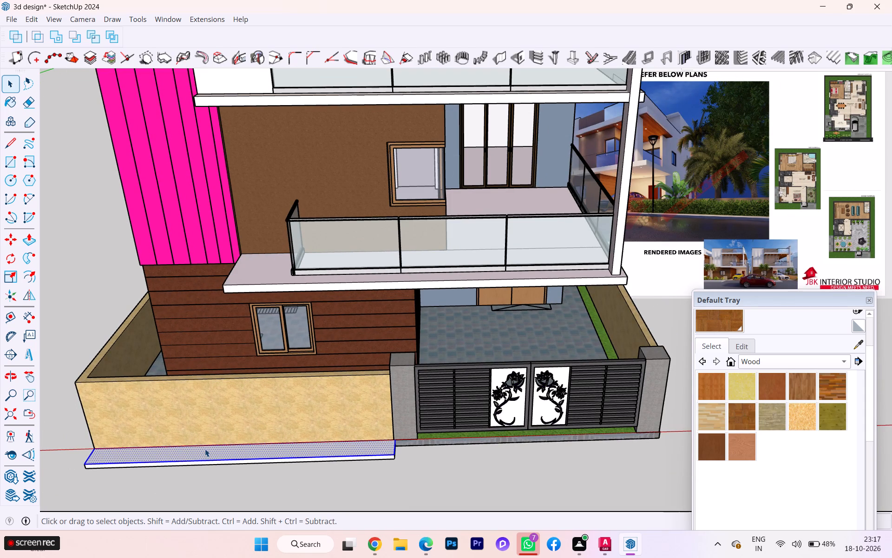
key(f)
scroll(206, 443, up, 6)
click(207, 467)
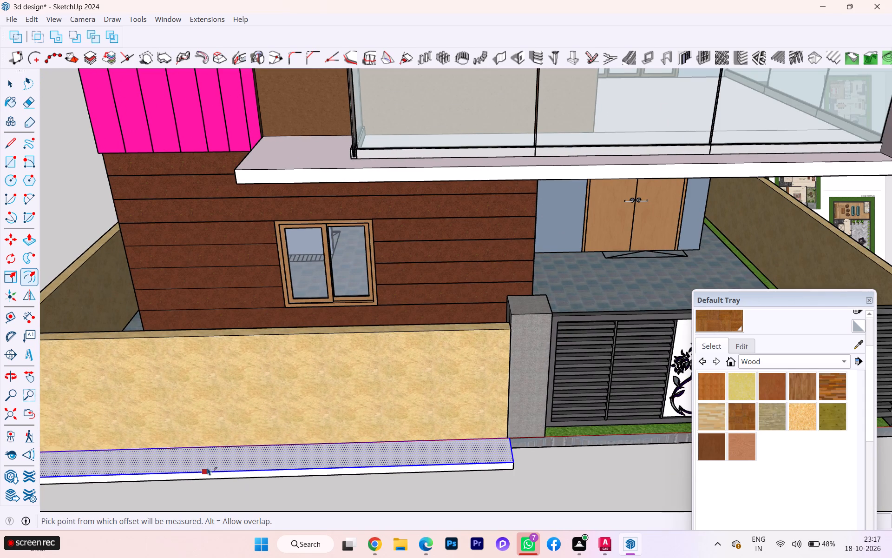
key(space)
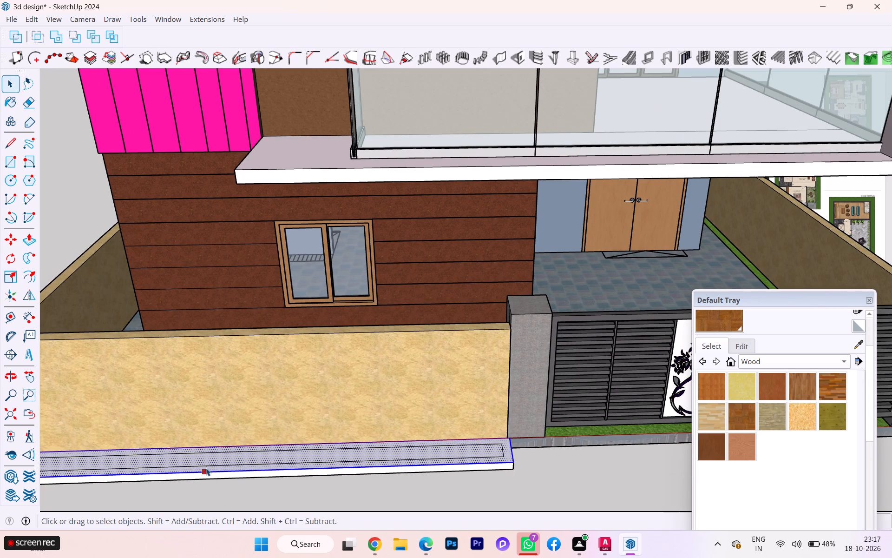
Offset the strip's top face inward to leave a narrow border all around it.
key(space)
click(218, 486)
double_click(232, 464)
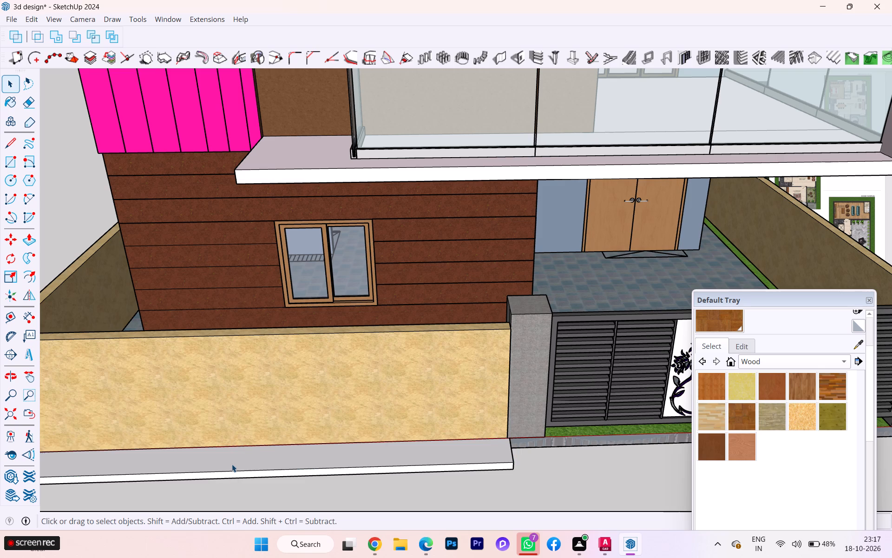
double_click(232, 464)
double_click(231, 466)
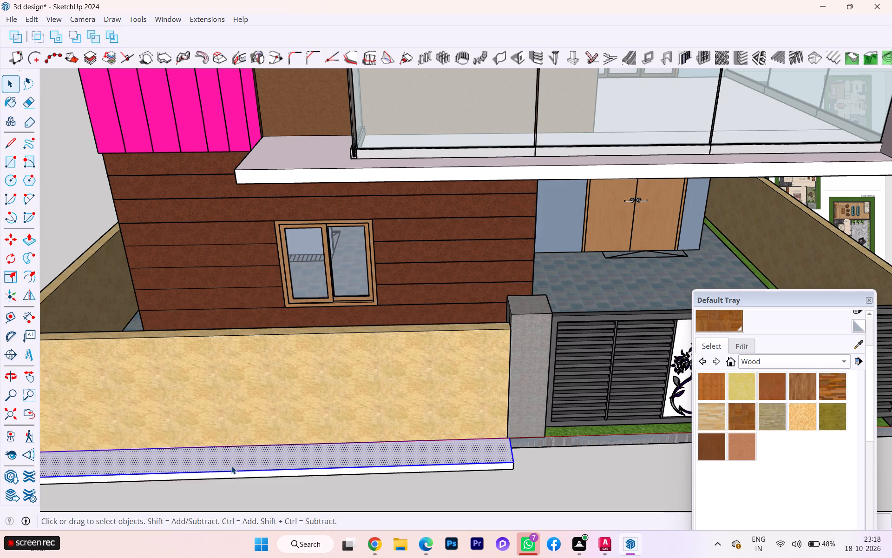
click(231, 466)
click(231, 466)
click(228, 464)
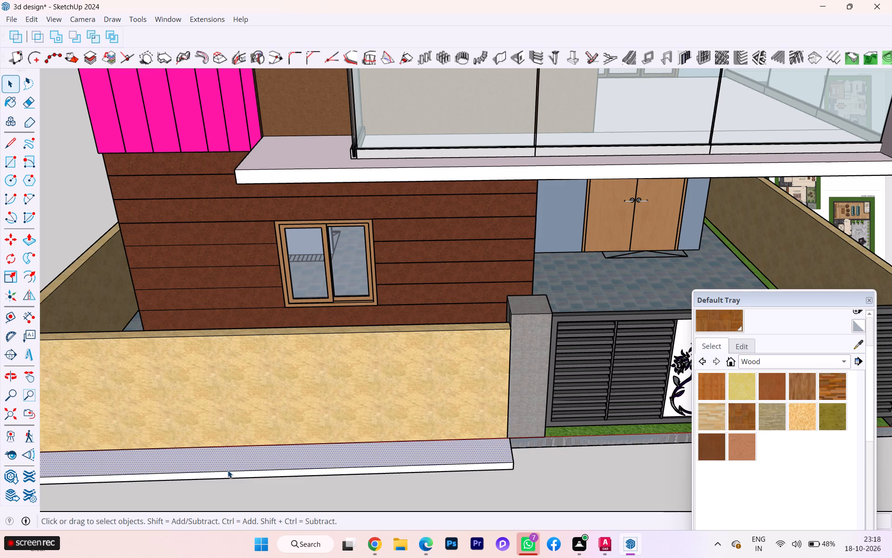
key(f)
click(224, 474)
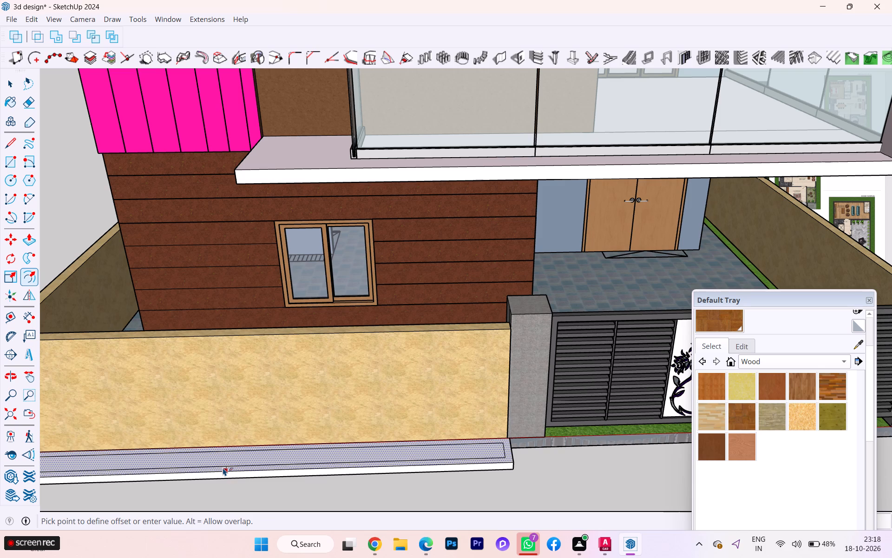
click(223, 468)
key(space)
Push the strip's inner face down slightly to form a shallow recess inside the border.
click(230, 458)
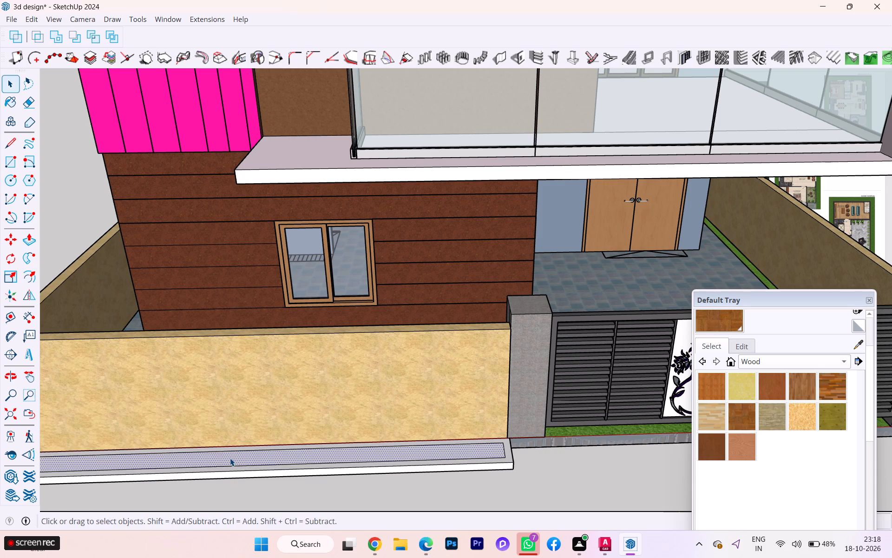
key(p)
click(230, 458)
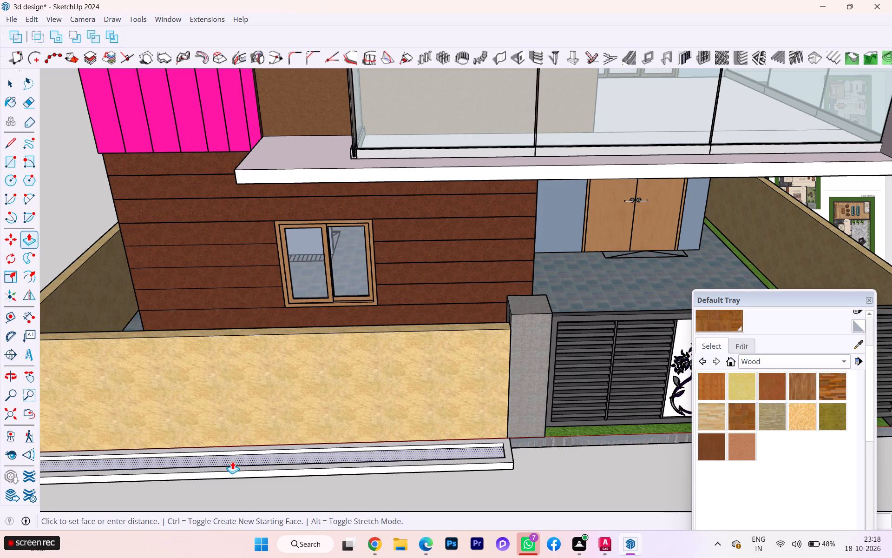
click(232, 461)
key(space)
click(234, 482)
Examine the recessed strip along the front boundary wall from near and far, together with the gate and house front.
scroll(286, 486, down, 1)
middle_drag(286, 486, 177, 496)
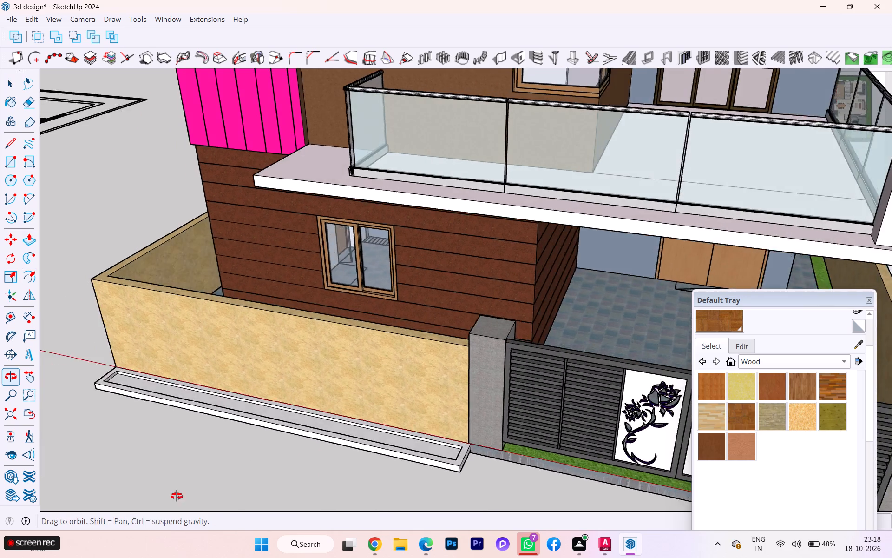
middle_drag(177, 496, 96, 492)
scroll(169, 417, down, 2)
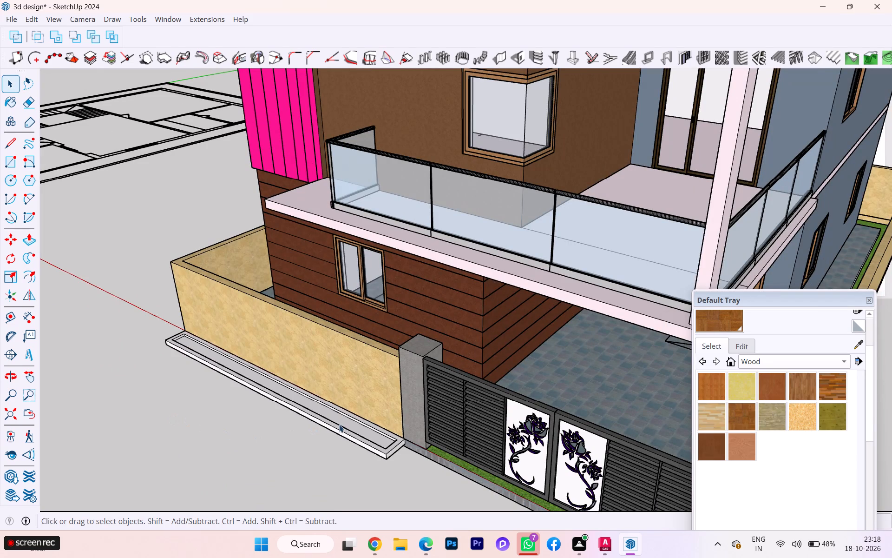
scroll(339, 425, up, 2)
scroll(339, 425, down, 3)
scroll(339, 425, up, 10)
click(344, 416)
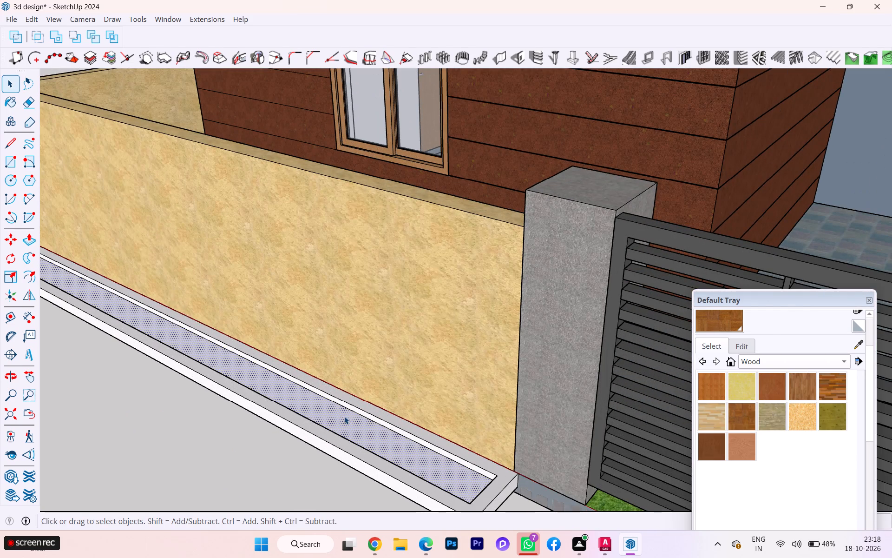
scroll(324, 400, up, 3)
scroll(323, 400, down, 7)
scroll(290, 381, down, 2)
scroll(289, 381, up, 1)
scroll(289, 381, down, 6)
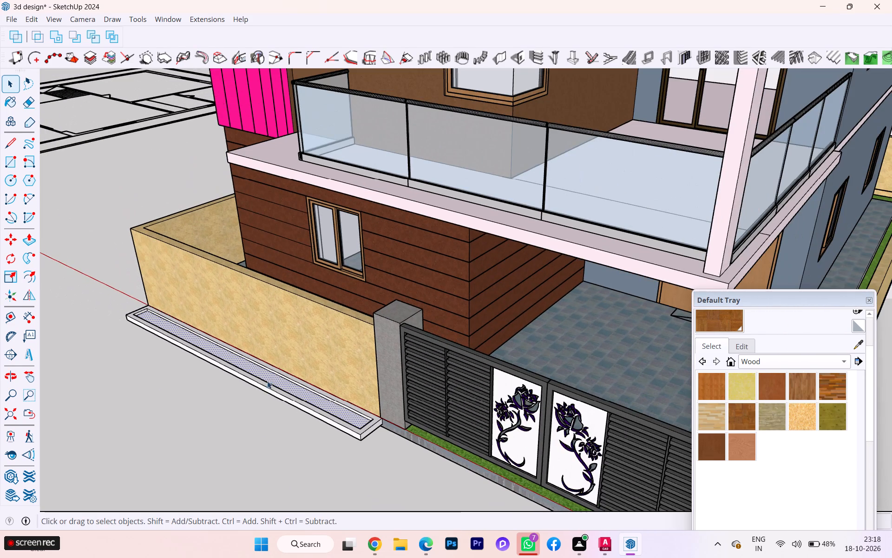
scroll(277, 402, down, 2)
scroll(277, 402, up, 1)
scroll(277, 402, down, 6)
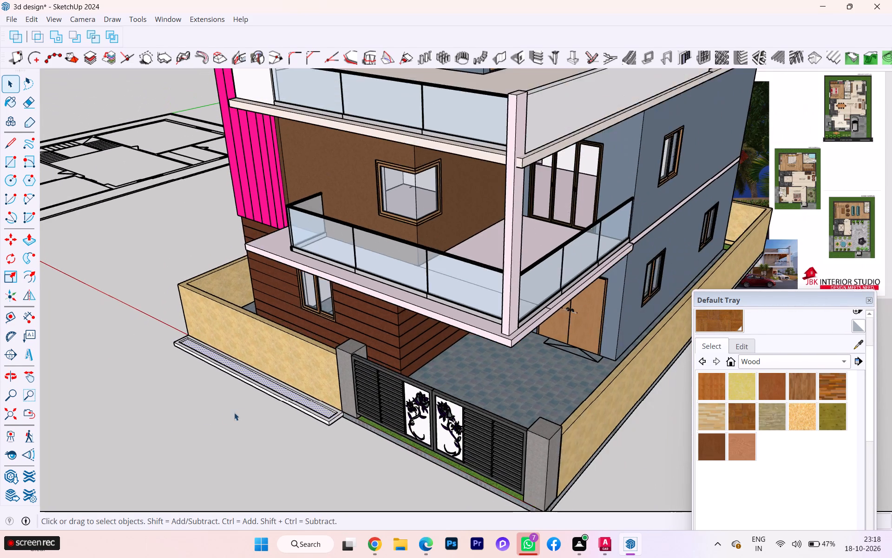
scroll(234, 412, down, 2)
scroll(208, 412, up, 1)
scroll(207, 412, down, 4)
scroll(201, 415, up, 1)
scroll(201, 415, down, 12)
middle_drag(211, 411, 273, 382)
scroll(233, 429, up, 3)
scroll(233, 429, down, 2)
scroll(233, 429, up, 1)
scroll(233, 429, down, 1)
scroll(233, 431, up, 11)
scroll(245, 453, down, 2)
scroll(245, 453, up, 7)
scroll(252, 446, down, 2)
scroll(252, 446, up, 5)
scroll(251, 445, down, 1)
scroll(251, 445, up, 3)
scroll(251, 445, down, 1)
scroll(251, 445, up, 1)
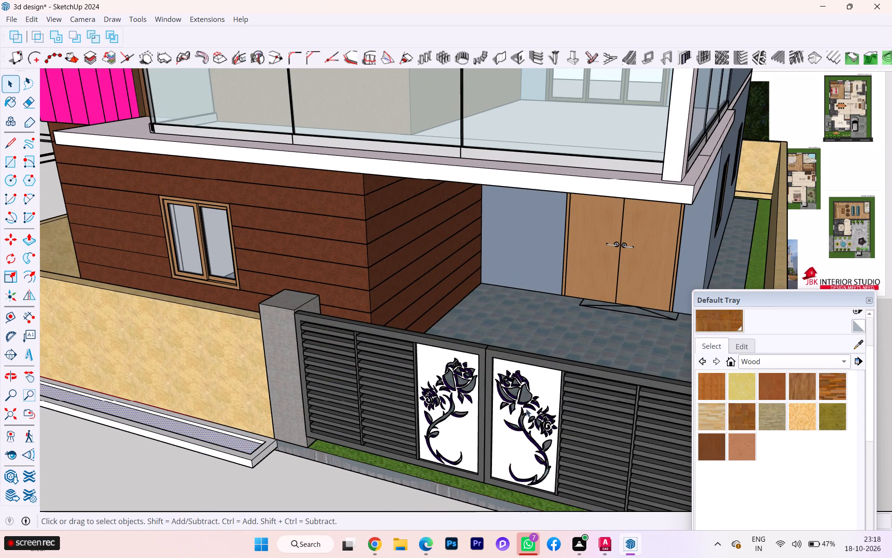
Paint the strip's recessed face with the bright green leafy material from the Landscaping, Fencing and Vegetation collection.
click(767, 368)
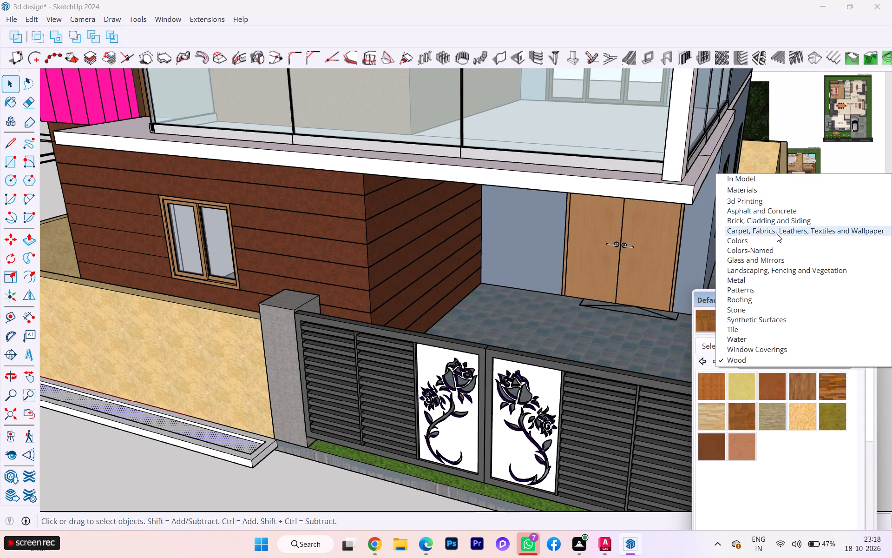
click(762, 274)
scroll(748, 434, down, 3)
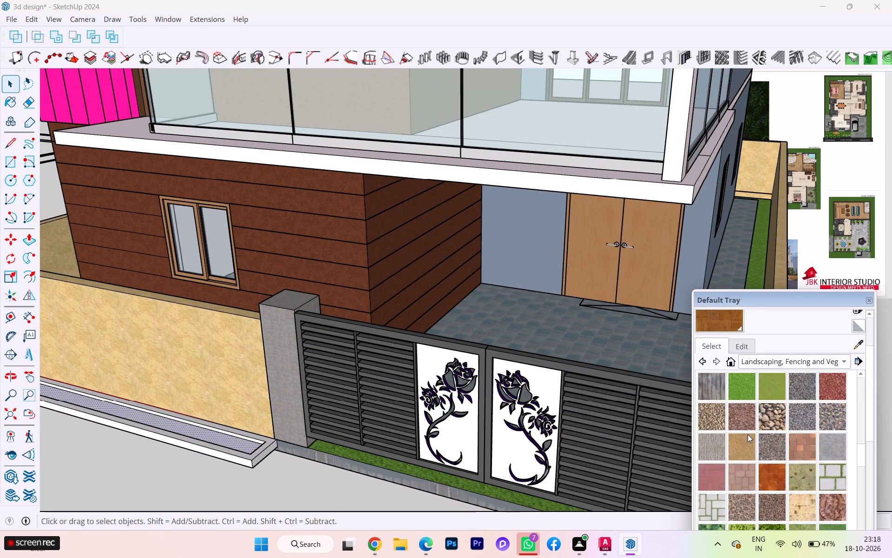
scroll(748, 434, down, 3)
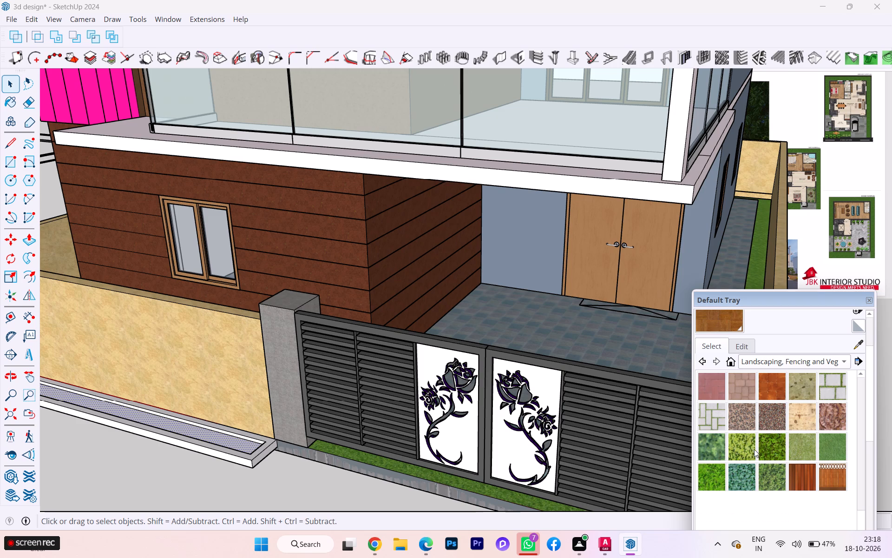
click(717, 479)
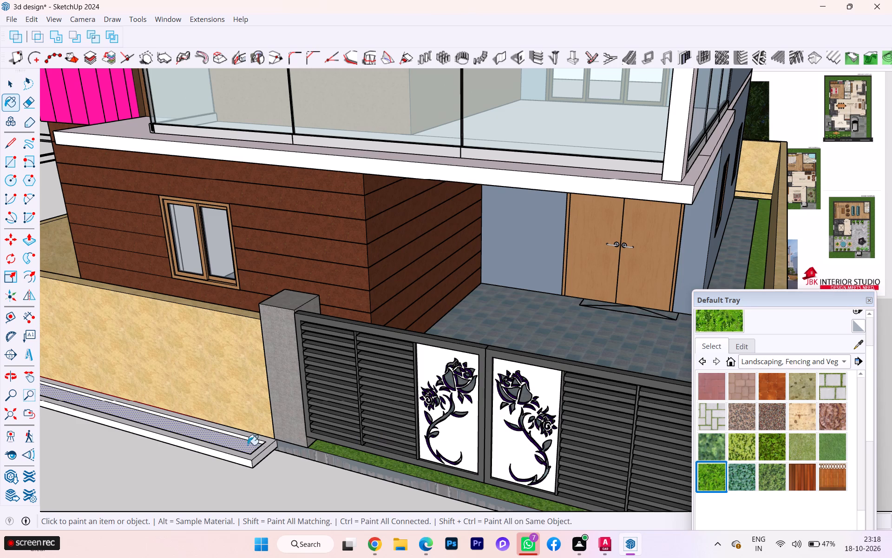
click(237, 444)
Examine the leafy texture on the strip's recessed face up close.
scroll(233, 446, up, 2)
scroll(232, 446, down, 2)
scroll(232, 446, up, 5)
scroll(229, 445, down, 2)
scroll(229, 445, up, 3)
scroll(229, 445, down, 1)
scroll(229, 445, up, 1)
scroll(229, 445, down, 3)
scroll(229, 445, up, 4)
scroll(230, 444, down, 2)
scroll(230, 444, up, 5)
scroll(230, 439, down, 1)
scroll(230, 439, up, 2)
scroll(230, 439, down, 2)
scroll(230, 439, up, 3)
scroll(230, 439, down, 4)
scroll(230, 439, up, 3)
scroll(230, 439, down, 1)
scroll(230, 439, up, 1)
scroll(230, 439, down, 2)
scroll(238, 437, up, 6)
scroll(240, 437, down, 1)
scroll(240, 437, up, 8)
scroll(277, 441, up, 1)
scroll(275, 436, down, 1)
scroll(275, 435, up, 1)
scroll(275, 435, down, 1)
scroll(275, 432, up, 1)
scroll(275, 432, down, 1)
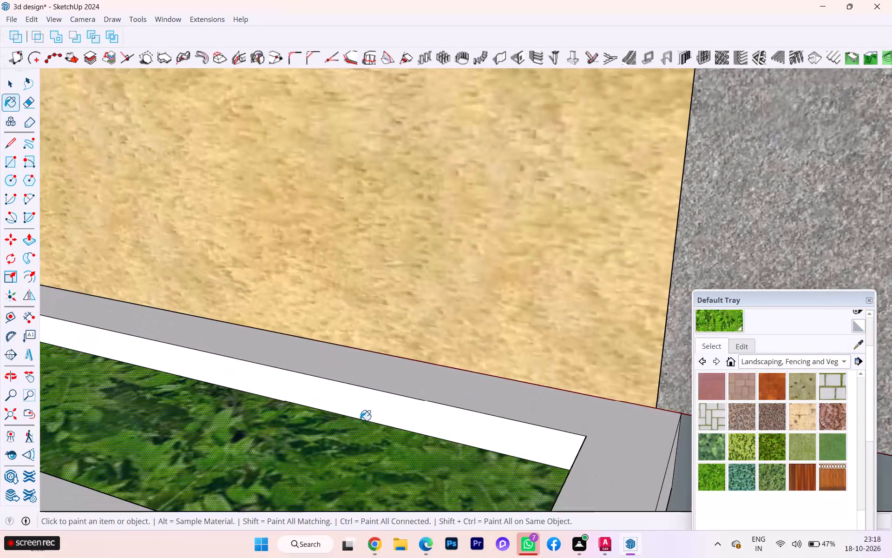
scroll(666, 441, down, 4)
scroll(687, 445, up, 2)
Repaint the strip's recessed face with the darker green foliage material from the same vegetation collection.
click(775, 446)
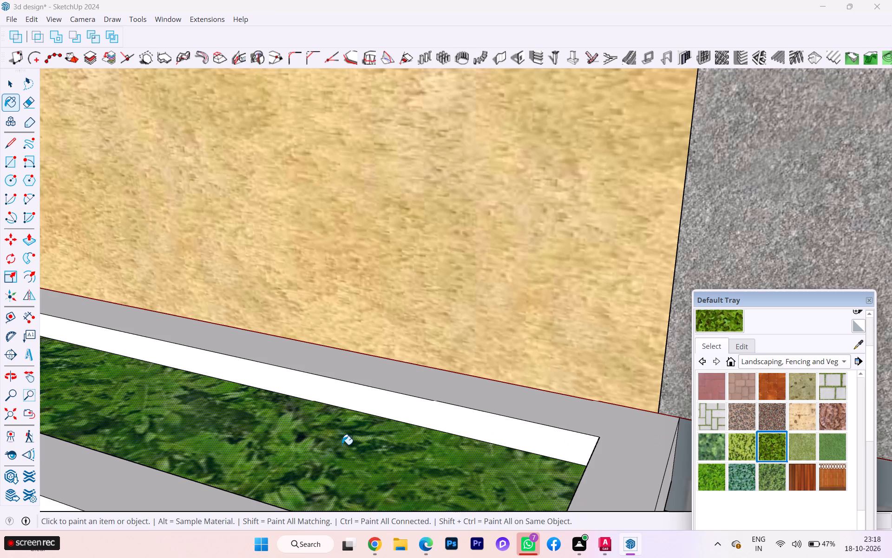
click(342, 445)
Paint the strip's recessed face with the plain green grass material from the Landscaping, Fencing and Vegetation collection.
scroll(785, 406, up, 2)
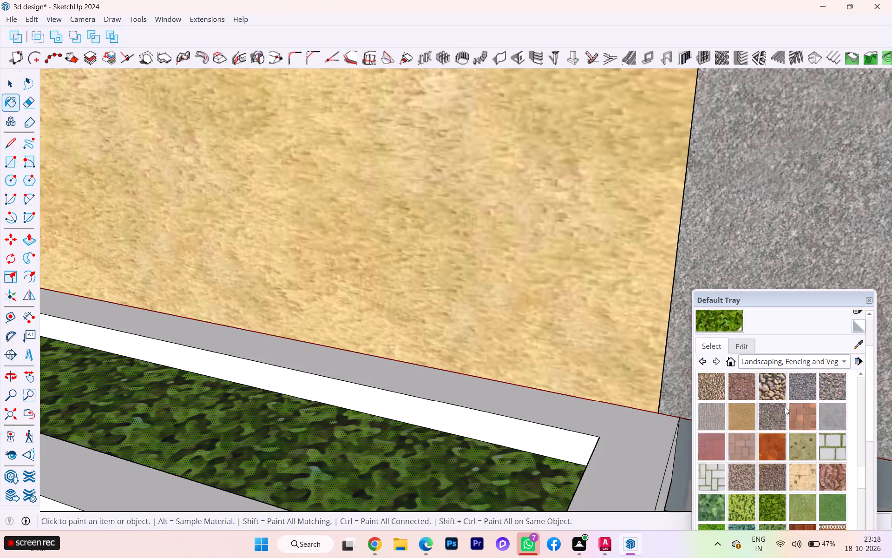
scroll(785, 406, up, 4)
click(742, 443)
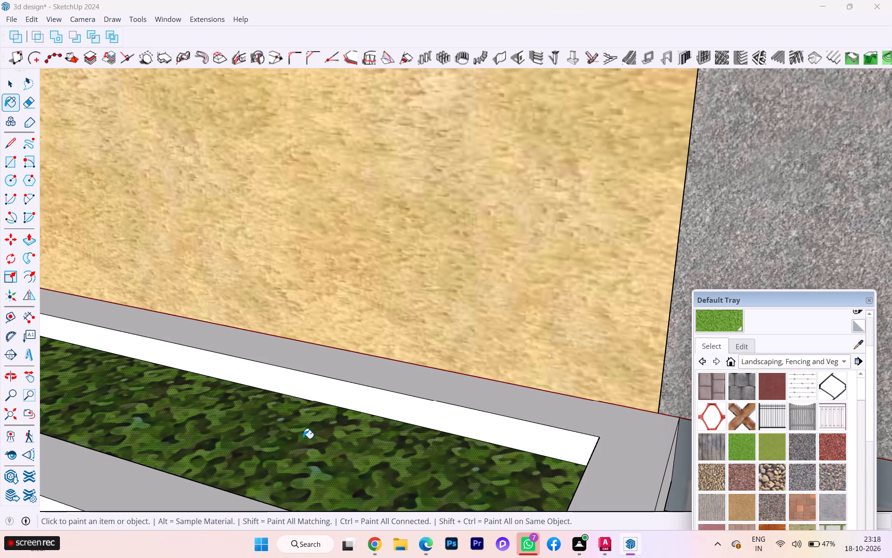
click(303, 439)
Examine the grass strip beside the gate pillar from close up and from farther away with the whole house front.
scroll(295, 423, down, 2)
scroll(295, 422, up, 6)
scroll(295, 421, down, 6)
scroll(287, 404, up, 3)
scroll(287, 403, down, 1)
scroll(287, 403, up, 4)
scroll(287, 403, down, 6)
scroll(302, 392, up, 3)
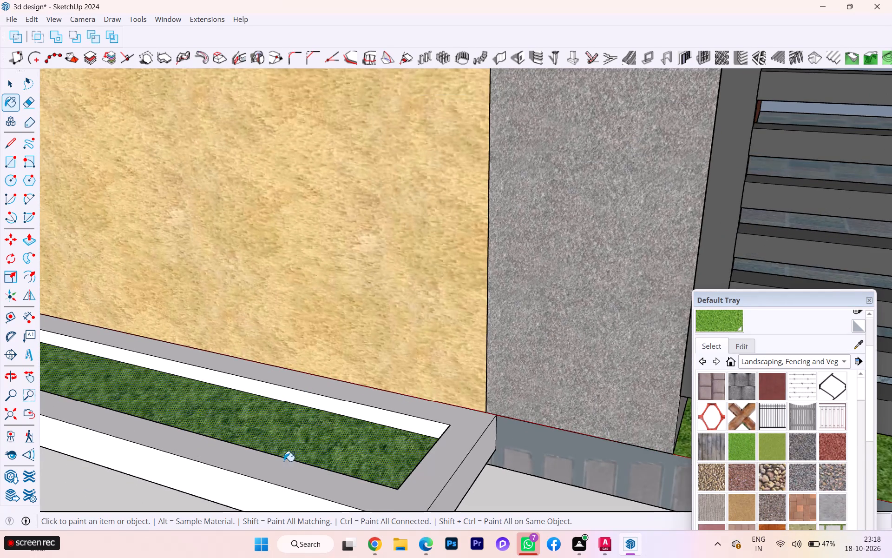
scroll(280, 442, down, 2)
scroll(279, 440, up, 2)
scroll(279, 440, down, 3)
scroll(288, 424, up, 1)
scroll(289, 424, down, 9)
key(space)
click(218, 471)
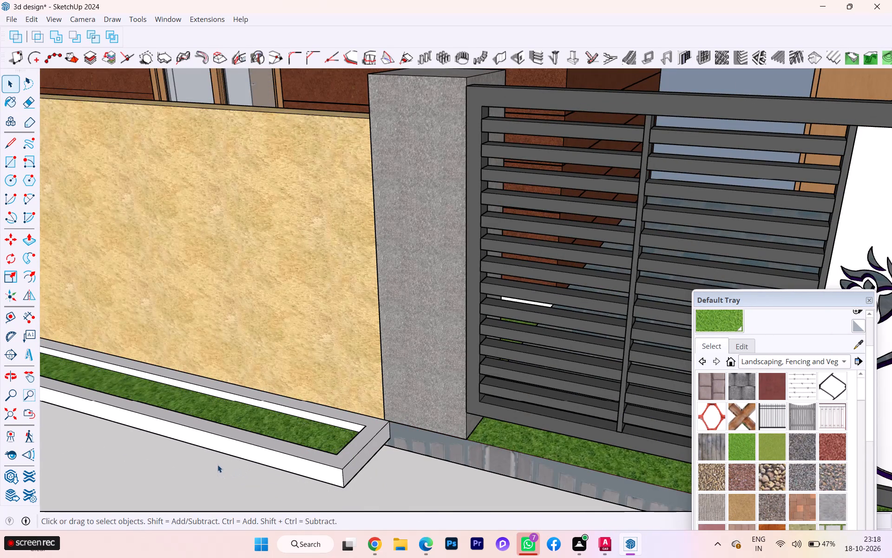
scroll(235, 442, down, 3)
scroll(236, 441, up, 3)
scroll(234, 425, down, 8)
scroll(243, 412, up, 2)
scroll(244, 412, down, 7)
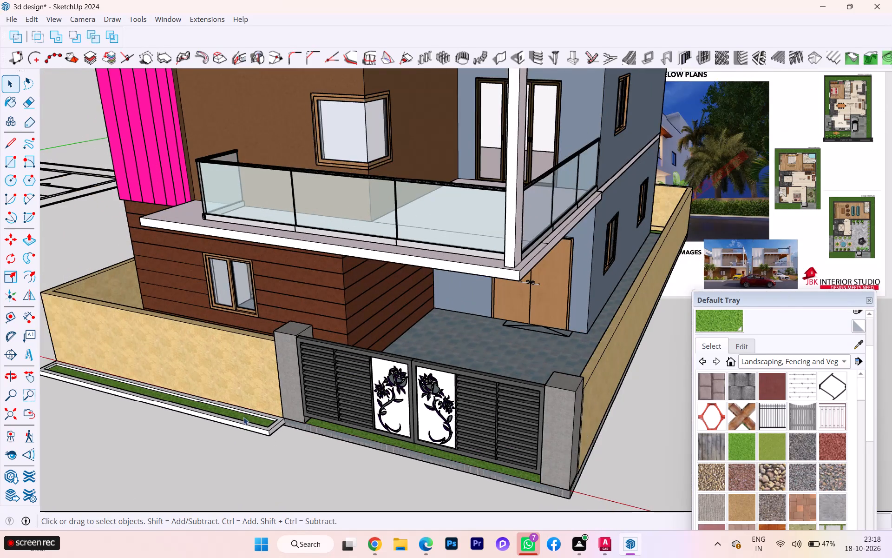
scroll(232, 428, up, 10)
scroll(234, 424, down, 1)
scroll(234, 424, up, 2)
scroll(244, 409, down, 1)
scroll(244, 409, up, 1)
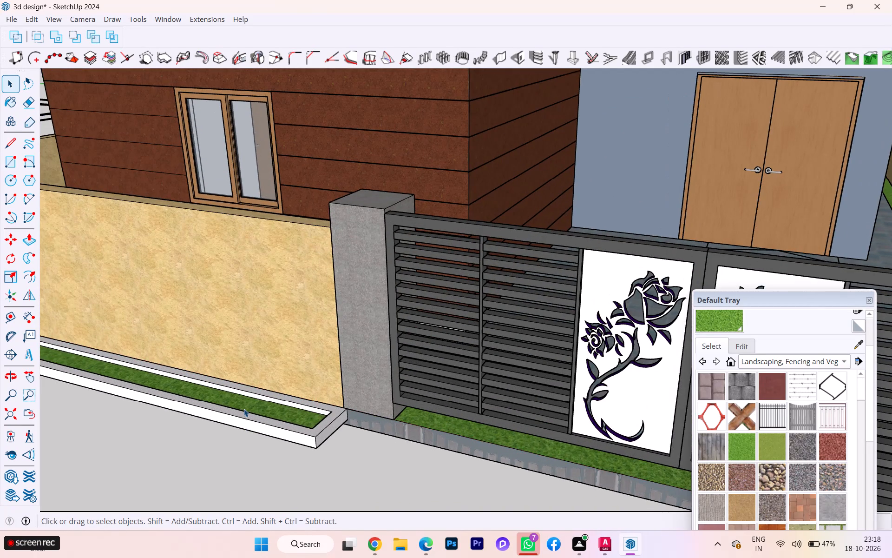
scroll(245, 409, up, 3)
Push the recess's long inner side face toward the boundary wall to thin the border on the wall side.
click(249, 422)
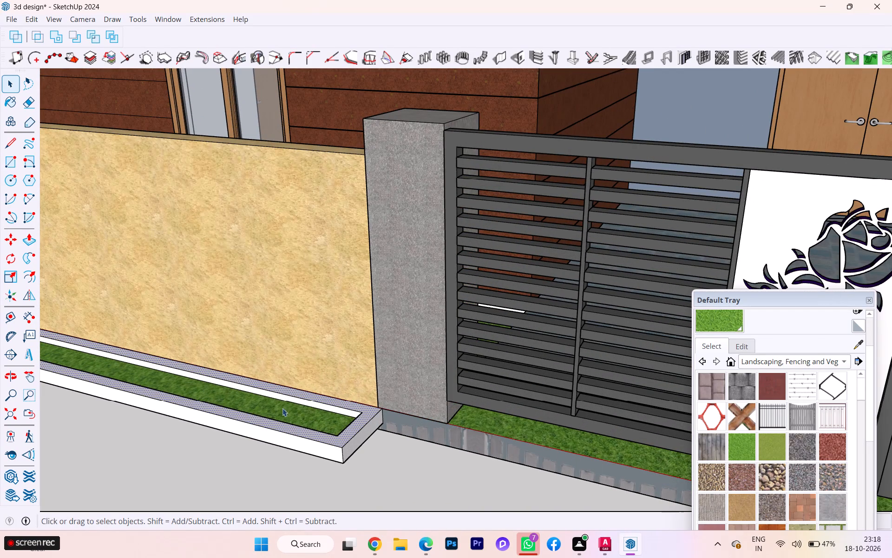
click(296, 398)
scroll(296, 399, up, 6)
scroll(296, 399, down, 1)
scroll(296, 399, up, 6)
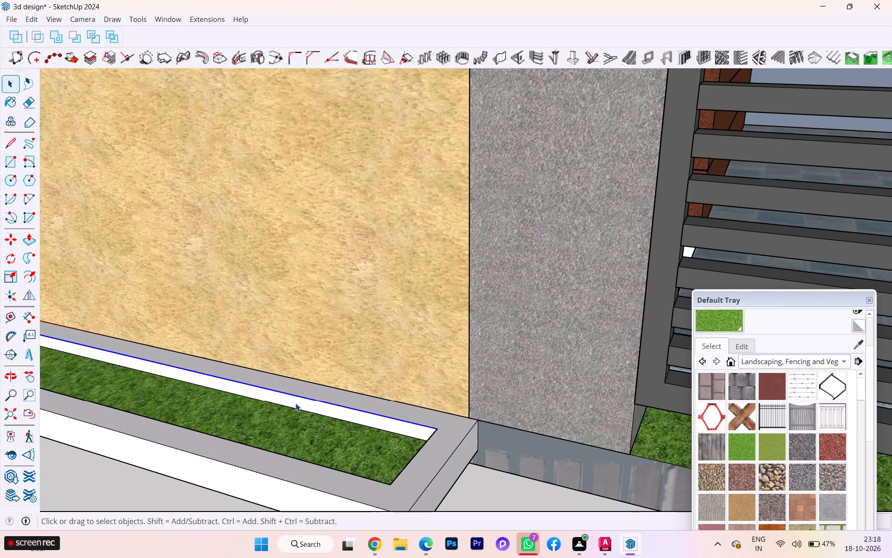
click(295, 403)
key(p)
click(295, 403)
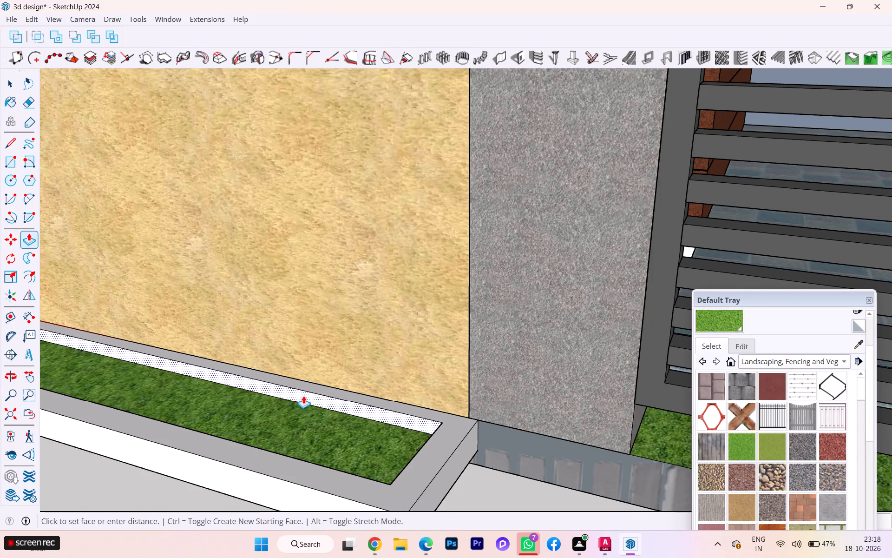
click(310, 388)
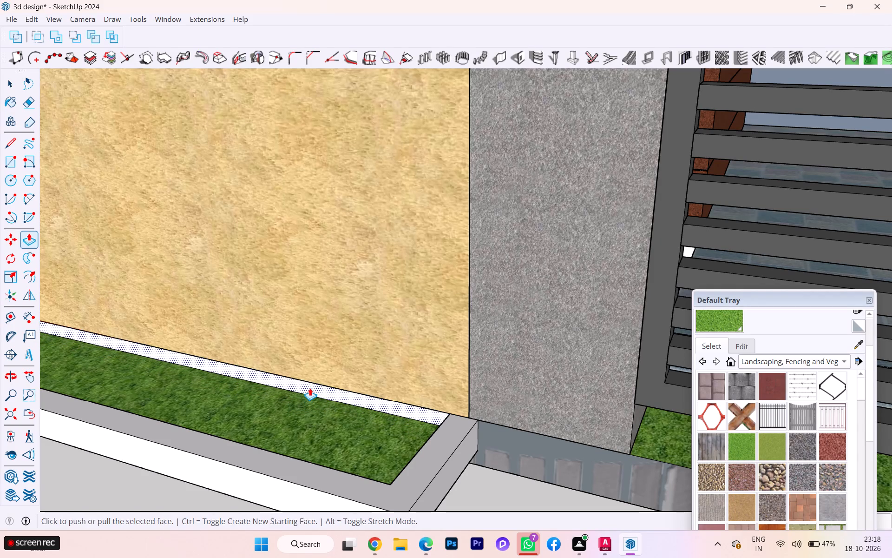
key(space)
Push the recess's opposite long inner side face outward to thin the border on the outer, street-facing side.
scroll(291, 431, down, 1)
middle_drag(290, 432, 121, 448)
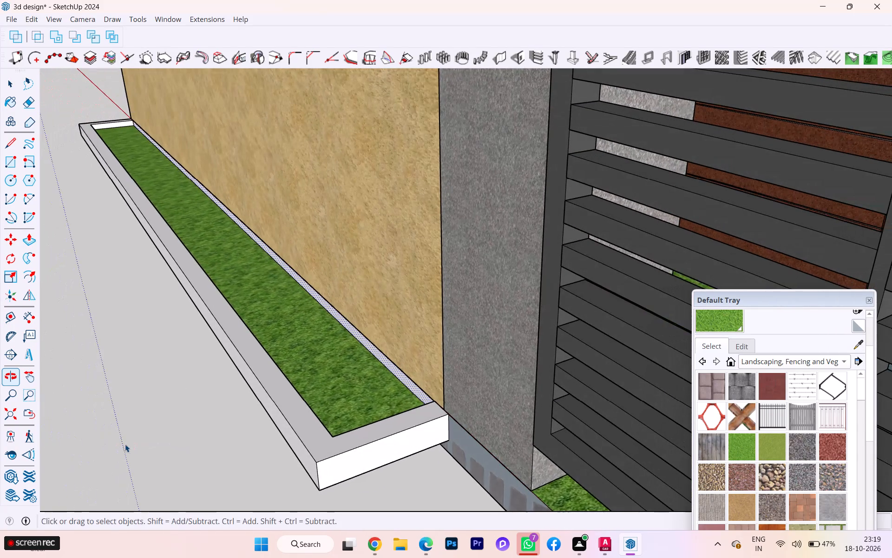
key(space)
click(166, 406)
scroll(264, 384, down, 1)
middle_drag(266, 384, 154, 385)
scroll(285, 360, up, 2)
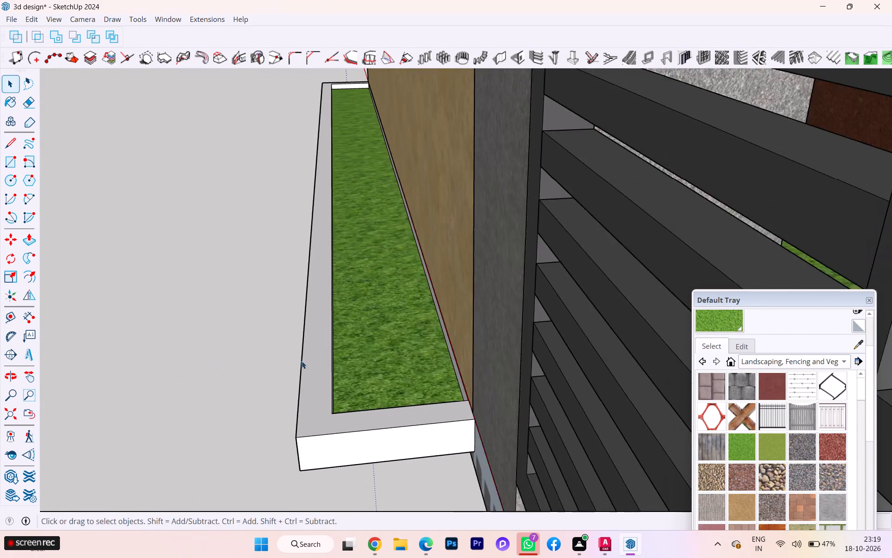
scroll(302, 361, up, 3)
scroll(329, 363, down, 1)
scroll(331, 363, up, 2)
scroll(340, 364, down, 3)
scroll(341, 364, up, 2)
middle_drag(347, 368, 323, 372)
scroll(334, 379, down, 1)
scroll(335, 379, up, 6)
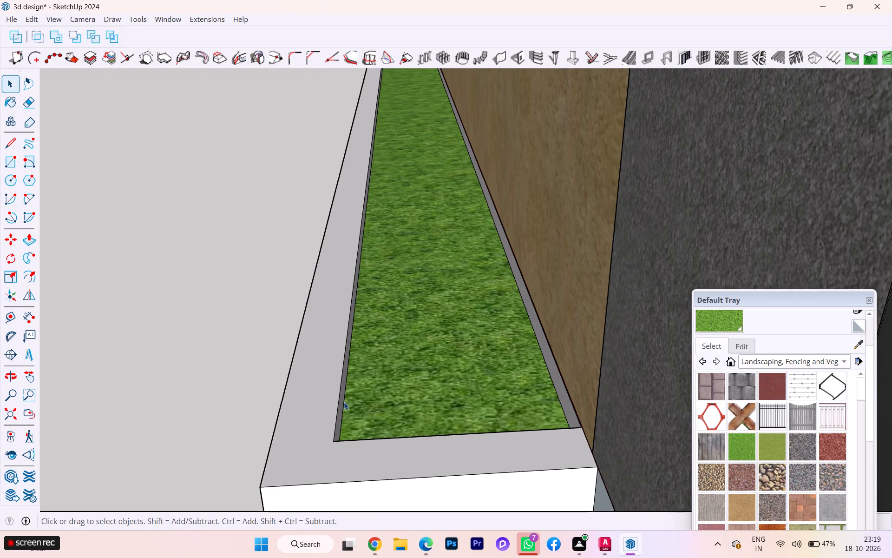
click(341, 404)
key(p)
click(340, 403)
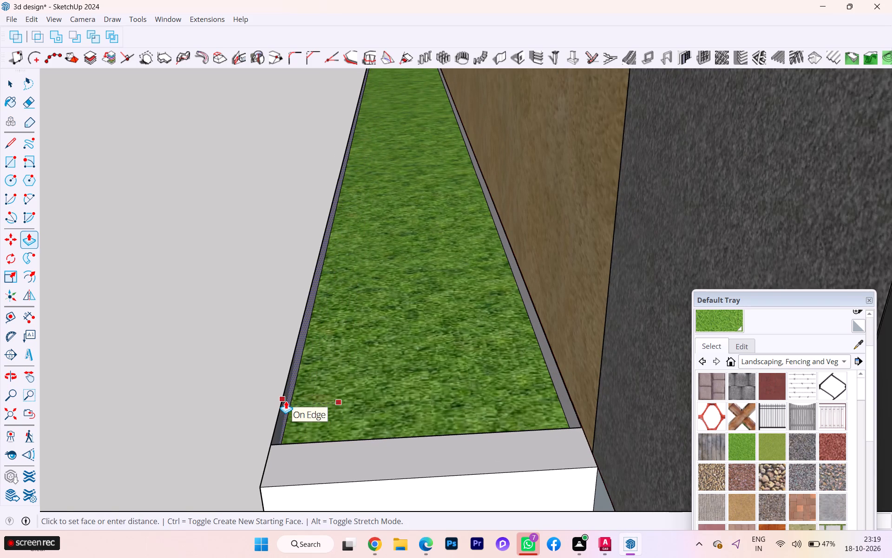
click(292, 410)
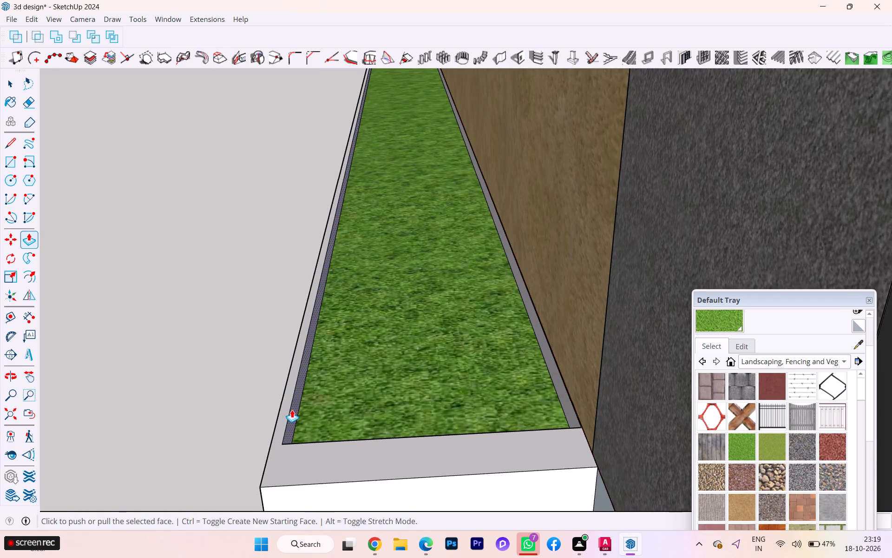
Push the recess's short inner end face toward the gate pillar to thin the planter border at that end.
key(space)
middle_drag(330, 426, 726, 411)
scroll(458, 427, down, 1)
scroll(511, 431, down, 1)
middle_drag(510, 430, 737, 395)
click(642, 408)
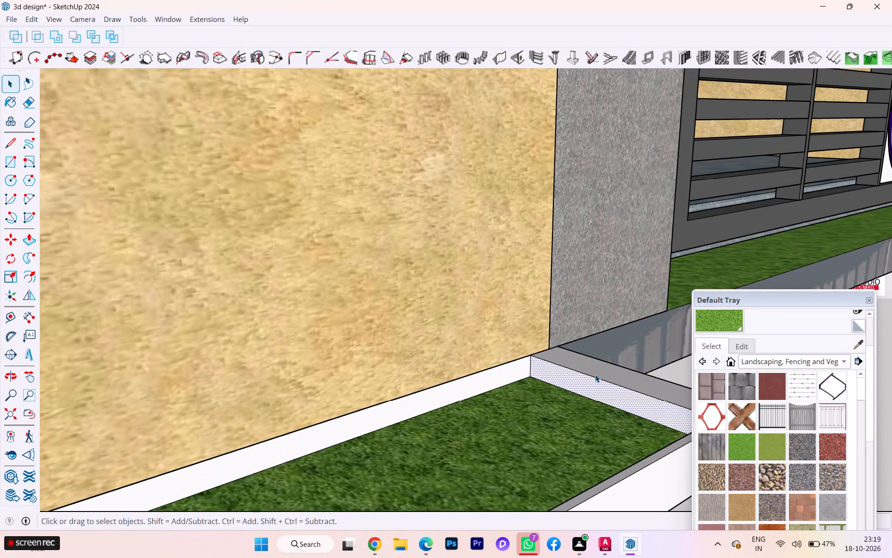
key(p)
click(584, 379)
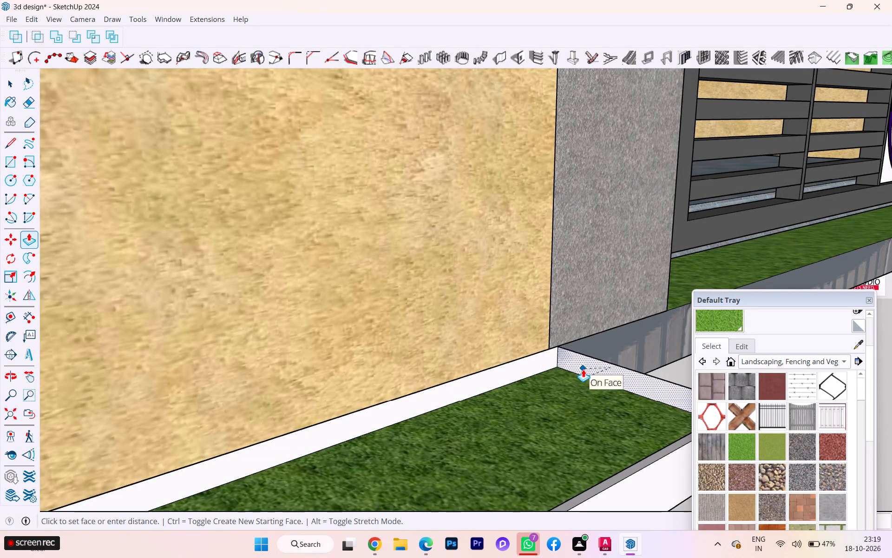
click(605, 386)
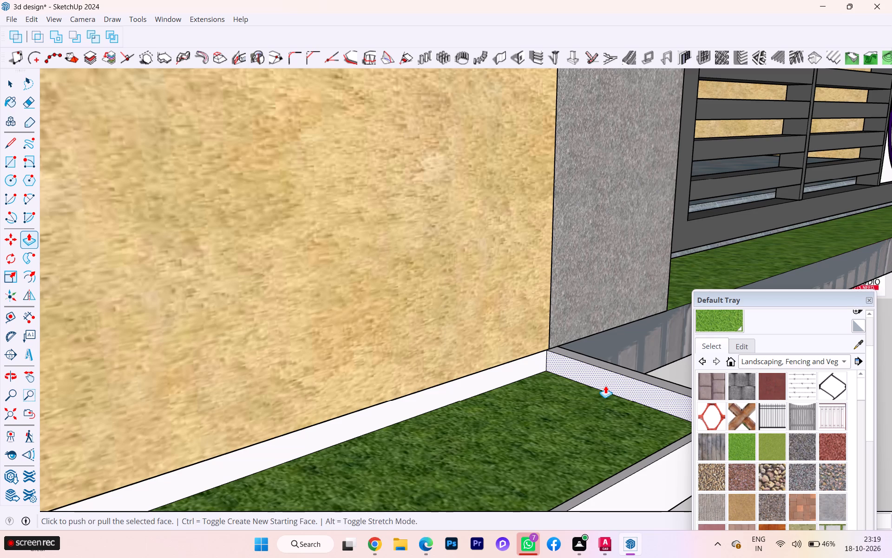
key(space)
scroll(358, 341, down, 3)
scroll(349, 339, up, 3)
scroll(345, 339, down, 7)
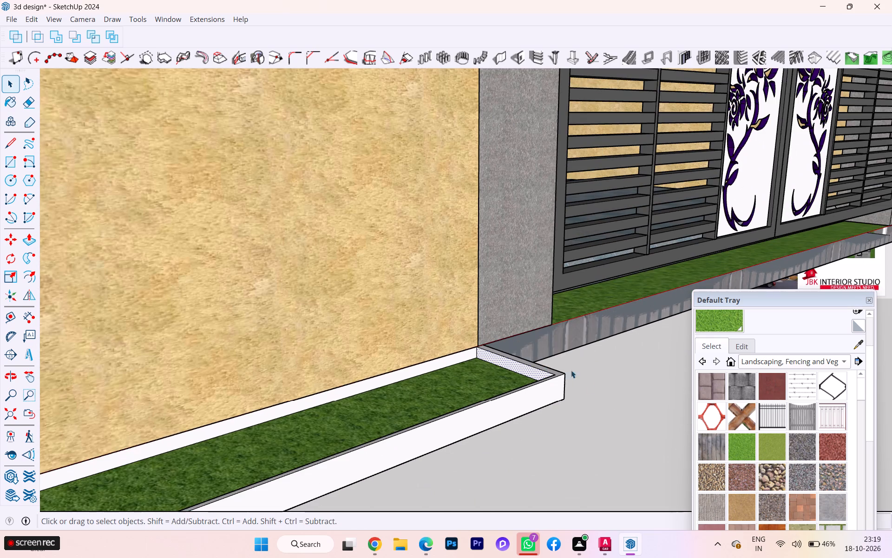
click(654, 416)
Examine the thinned planter strip beside the gate from close up and together with the whole house front.
middle_drag(630, 418, 70, 409)
scroll(620, 418, down, 1)
scroll(145, 382, down, 2)
middle_drag(163, 380, 167, 394)
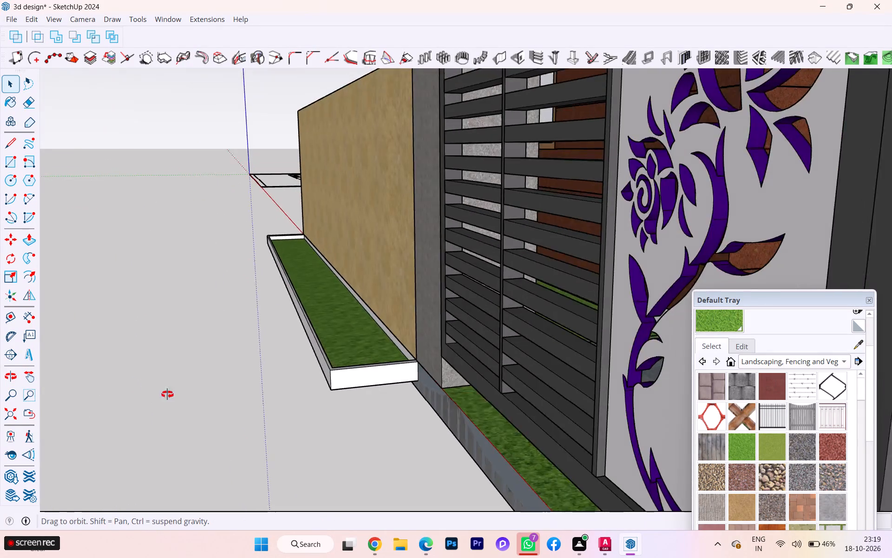
middle_drag(167, 394, 289, 424)
scroll(293, 419, down, 1)
scroll(293, 419, up, 2)
scroll(293, 419, down, 7)
scroll(321, 417, up, 2)
scroll(321, 417, down, 13)
scroll(261, 507, up, 1)
scroll(261, 507, down, 3)
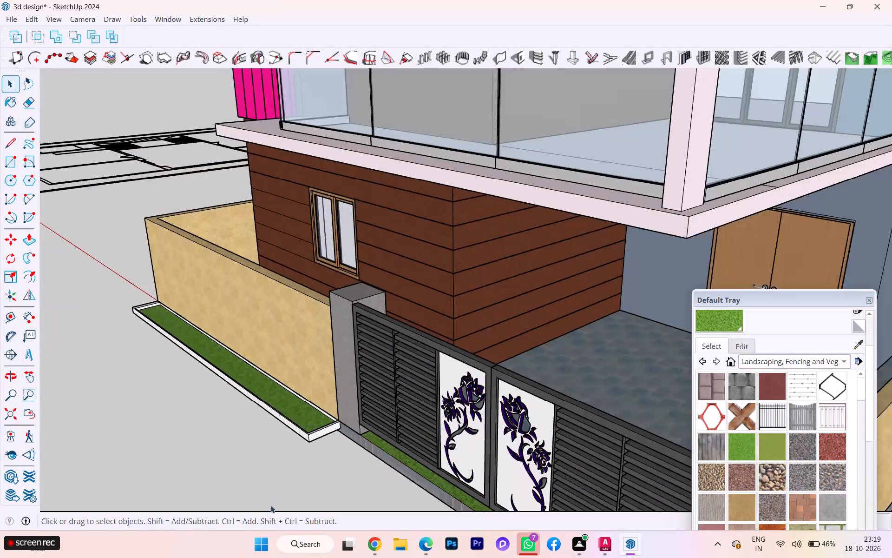
scroll(270, 505, down, 2)
middle_drag(294, 436, 370, 339)
scroll(348, 373, down, 4)
middle_drag(340, 393, 313, 444)
scroll(313, 443, up, 2)
scroll(312, 438, down, 2)
scroll(312, 437, up, 2)
scroll(312, 435, down, 1)
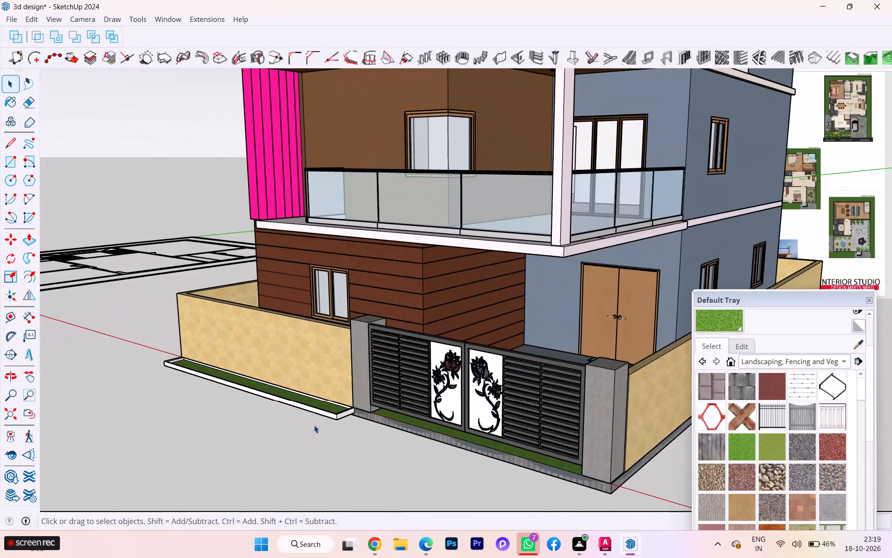
Paint the whole connected planter strip and the base kerb under the gate with the light grey speckled material from the Tile collection.
scroll(324, 418, up, 8)
scroll(324, 414, down, 1)
scroll(324, 414, up, 9)
click(324, 414)
triple_click(324, 413)
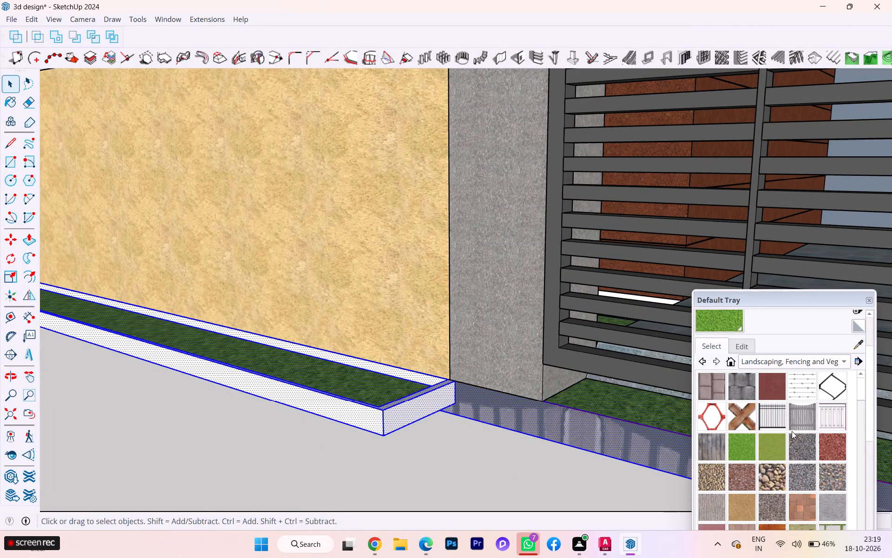
click(788, 359)
click(737, 416)
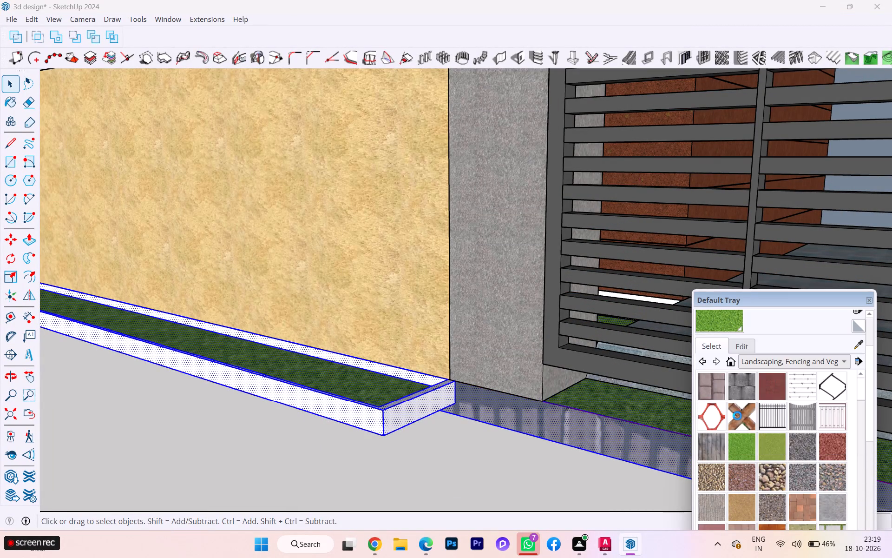
click(712, 387)
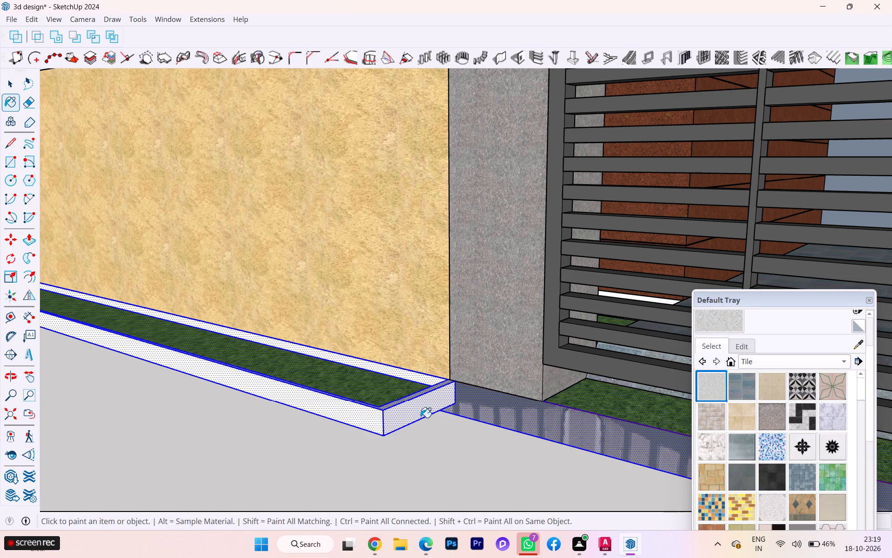
click(412, 416)
key(space)
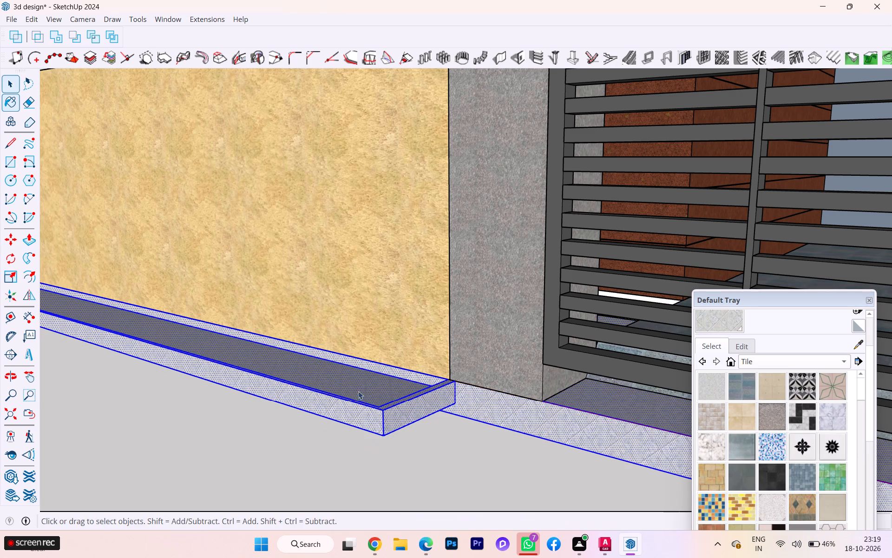
click(275, 444)
scroll(277, 433, down, 3)
double_click(278, 433)
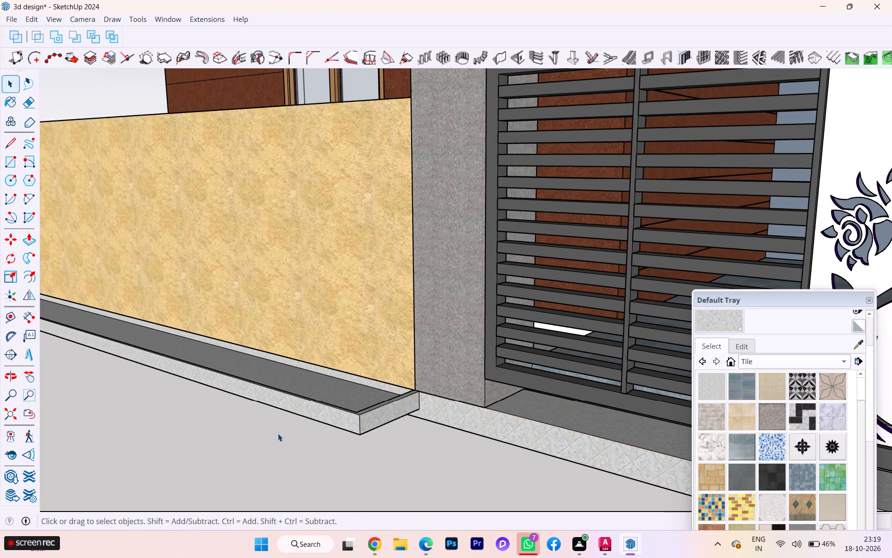
Paint the planter's recessed face with the dark green leafy vegetation material from the Landscaping, Fencing and Vegetation collection.
double_click(297, 422)
scroll(344, 404, down, 1)
middle_drag(344, 404, 334, 462)
click(344, 390)
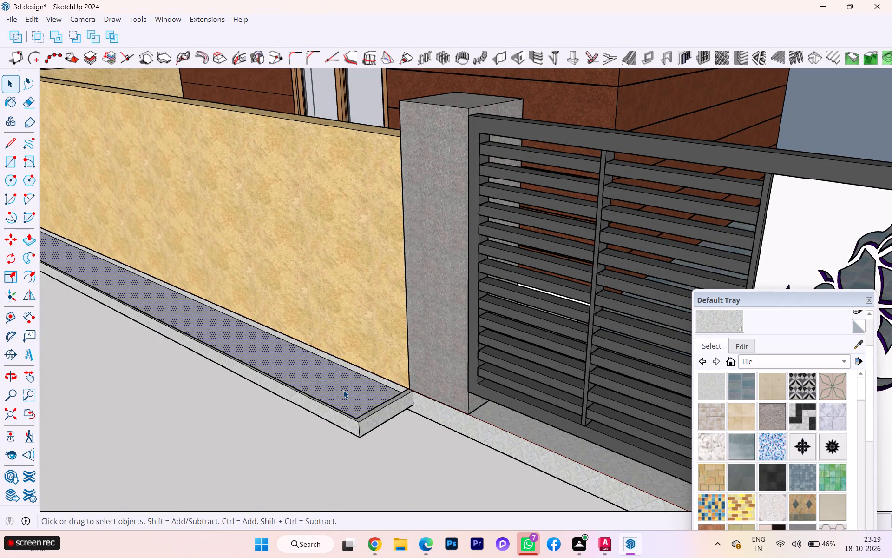
click(343, 390)
double_click(343, 390)
triple_click(343, 390)
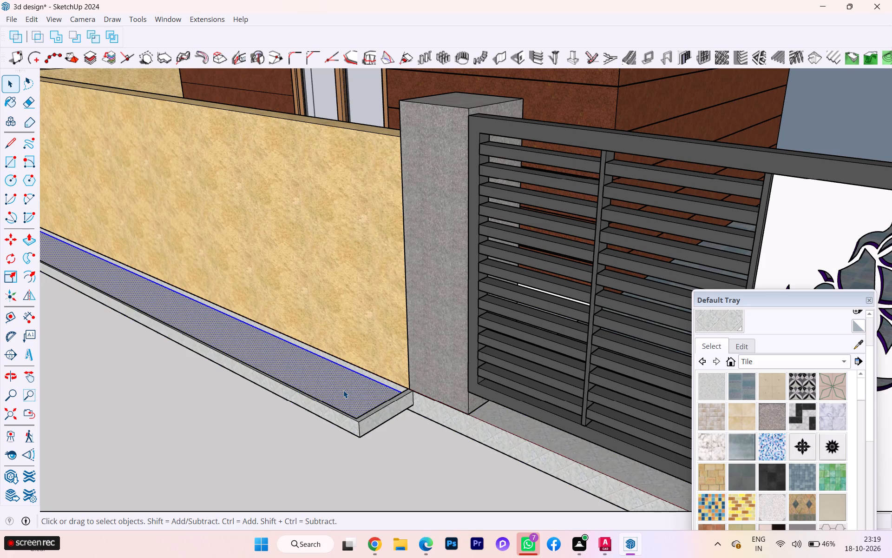
double_click(343, 390)
double_click(343, 390)
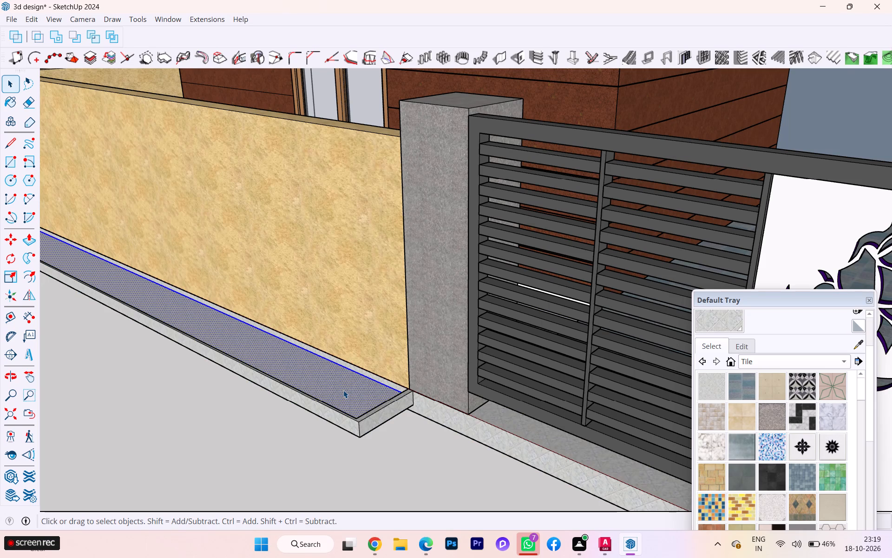
click(776, 355)
click(781, 299)
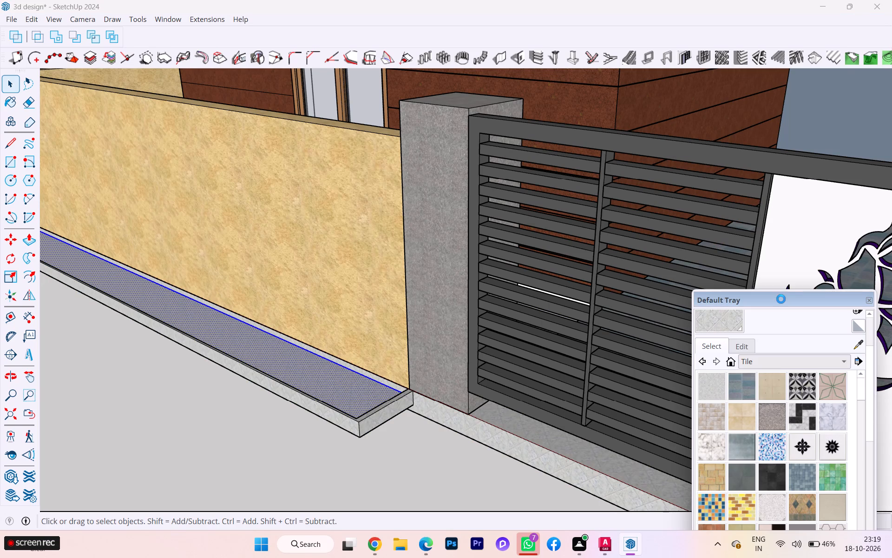
scroll(791, 432, down, 1)
scroll(791, 432, up, 1)
scroll(791, 432, down, 3)
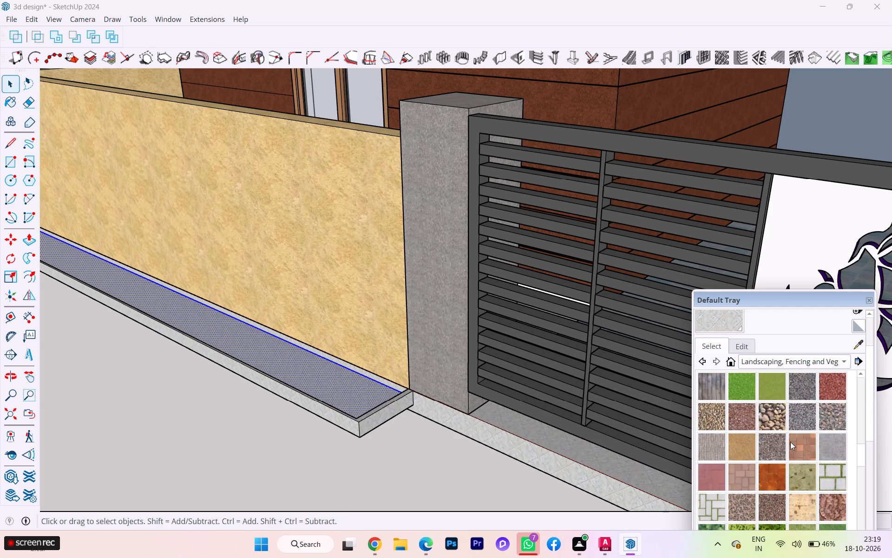
scroll(797, 447, down, 3)
click(776, 473)
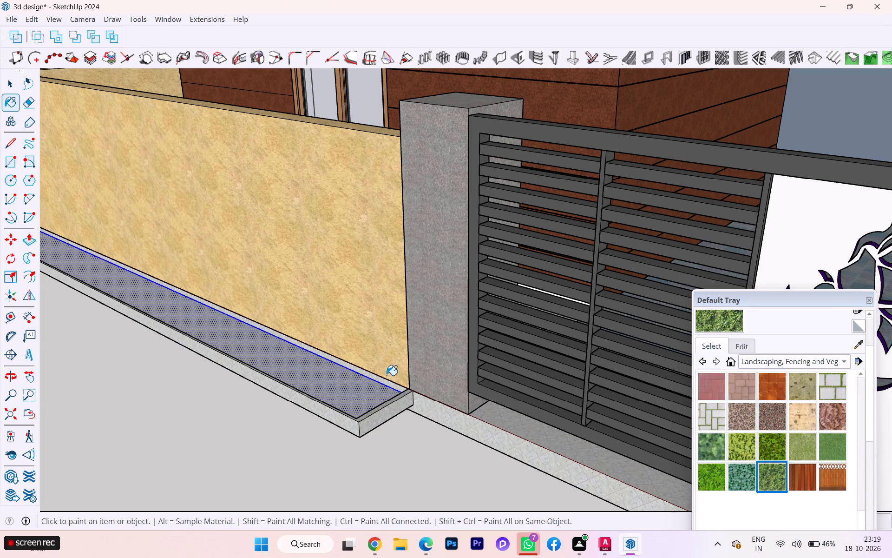
click(361, 386)
key(space)
click(289, 424)
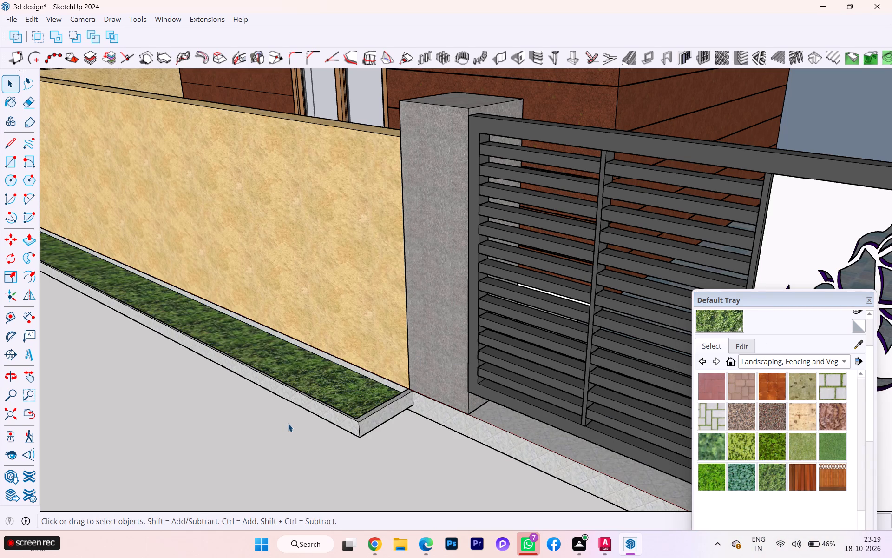
Examine the planted strip and its tiled border against the house front from low and elevated viewpoints.
scroll(288, 424, down, 2)
scroll(289, 424, up, 1)
scroll(289, 424, down, 7)
middle_drag(324, 413, 366, 316)
click(304, 462)
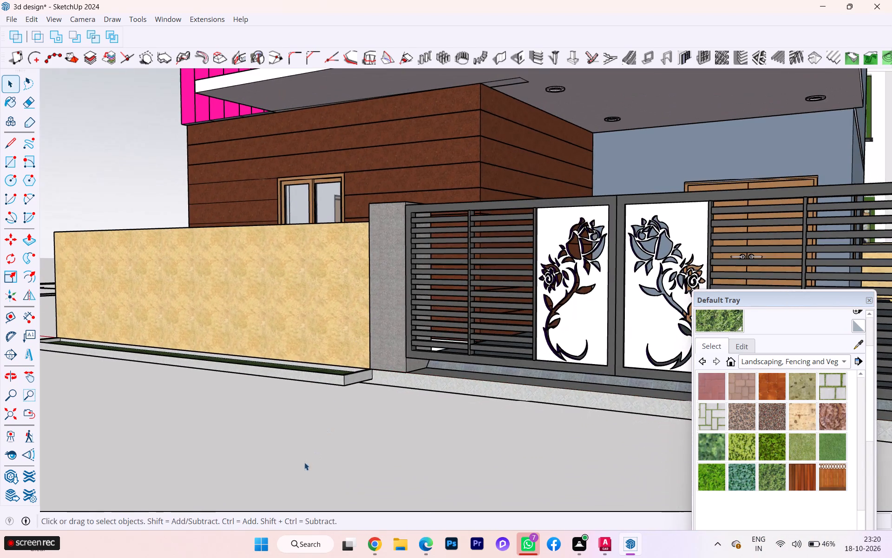
scroll(318, 418, down, 3)
scroll(318, 418, up, 1)
scroll(318, 418, down, 6)
click(324, 442)
scroll(376, 431, down, 1)
middle_drag(377, 441, 378, 526)
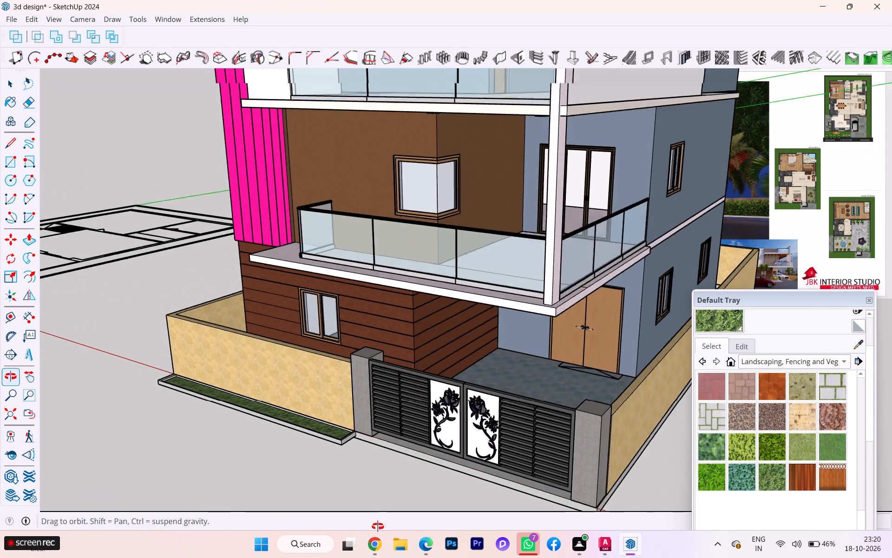
middle_drag(378, 526, 378, 528)
scroll(330, 449, down, 4)
scroll(322, 447, up, 1)
scroll(321, 447, down, 2)
middle_drag(315, 455, 318, 486)
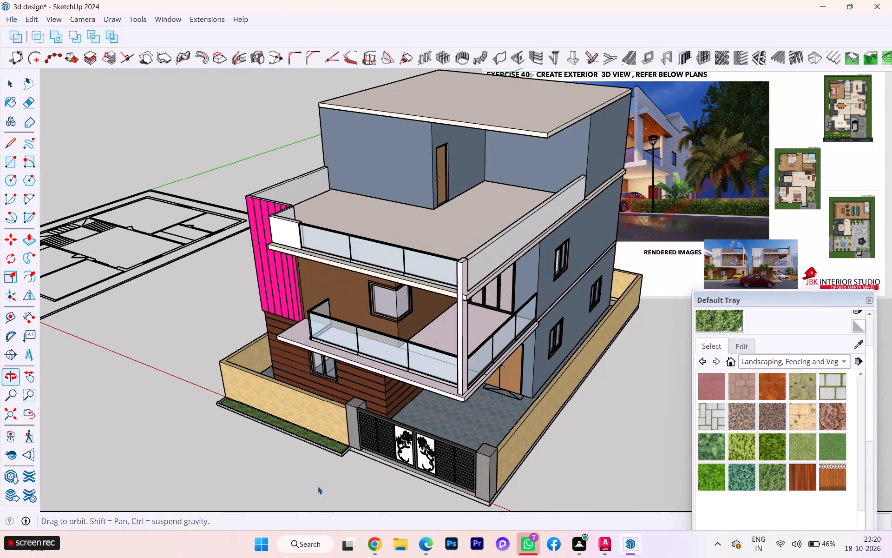
scroll(321, 468, up, 2)
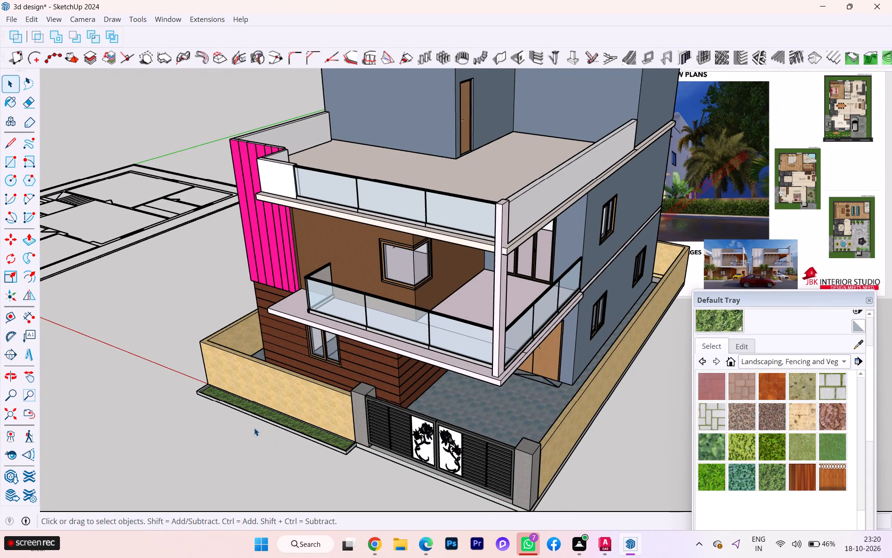
scroll(252, 429, down, 1)
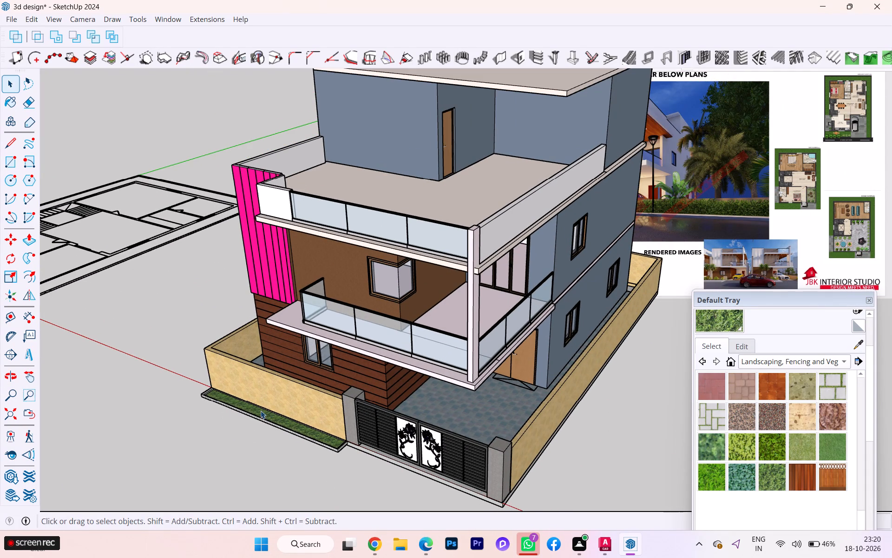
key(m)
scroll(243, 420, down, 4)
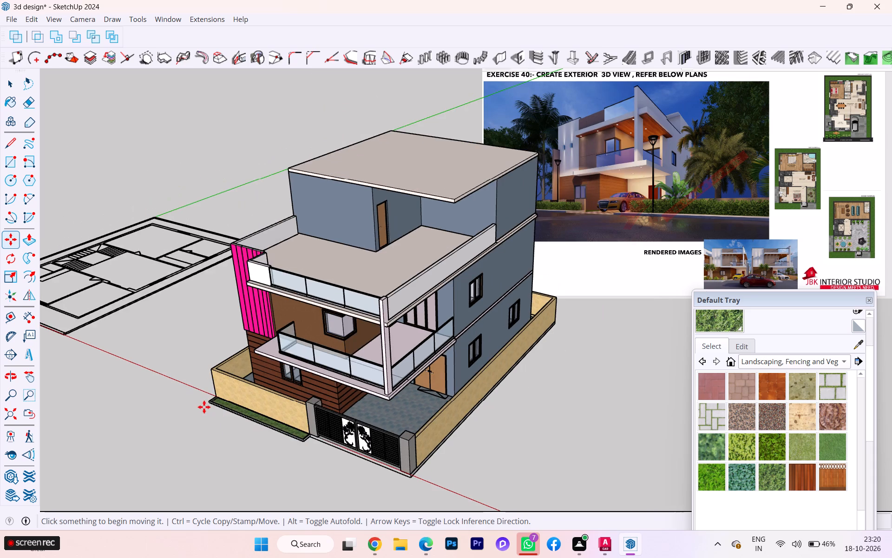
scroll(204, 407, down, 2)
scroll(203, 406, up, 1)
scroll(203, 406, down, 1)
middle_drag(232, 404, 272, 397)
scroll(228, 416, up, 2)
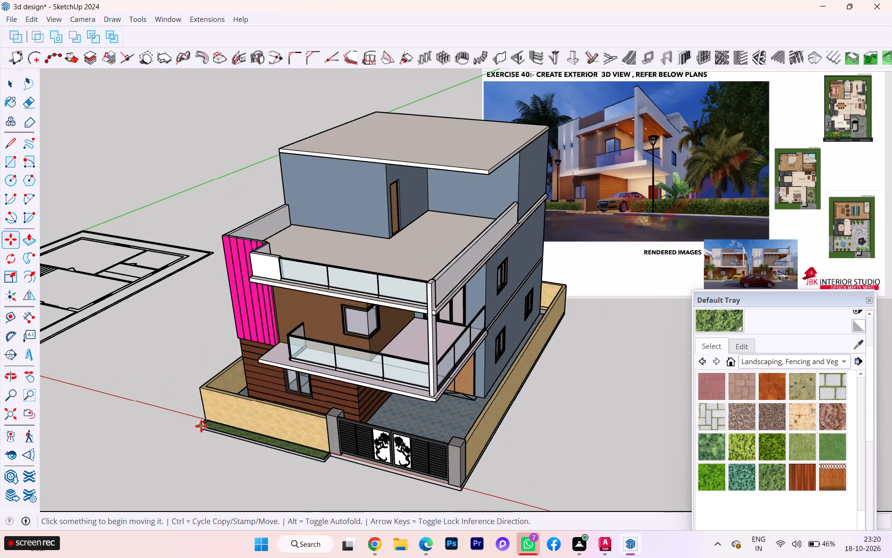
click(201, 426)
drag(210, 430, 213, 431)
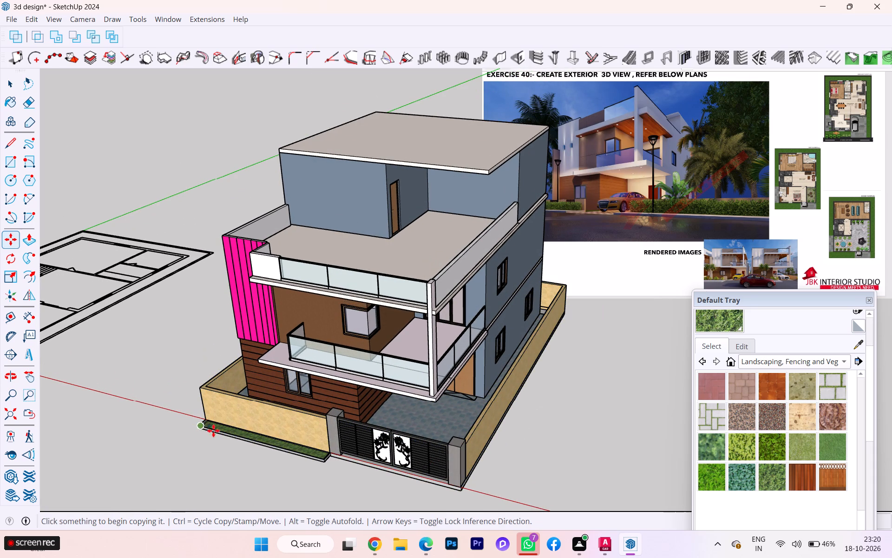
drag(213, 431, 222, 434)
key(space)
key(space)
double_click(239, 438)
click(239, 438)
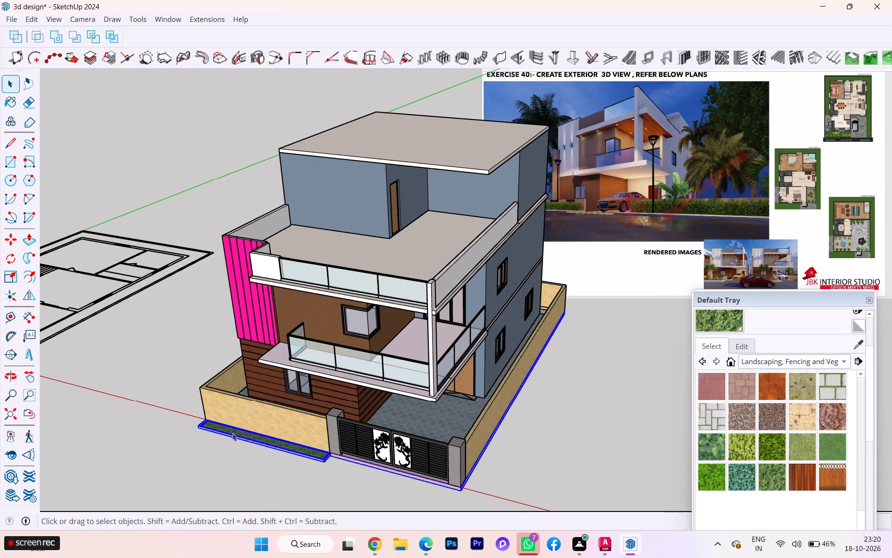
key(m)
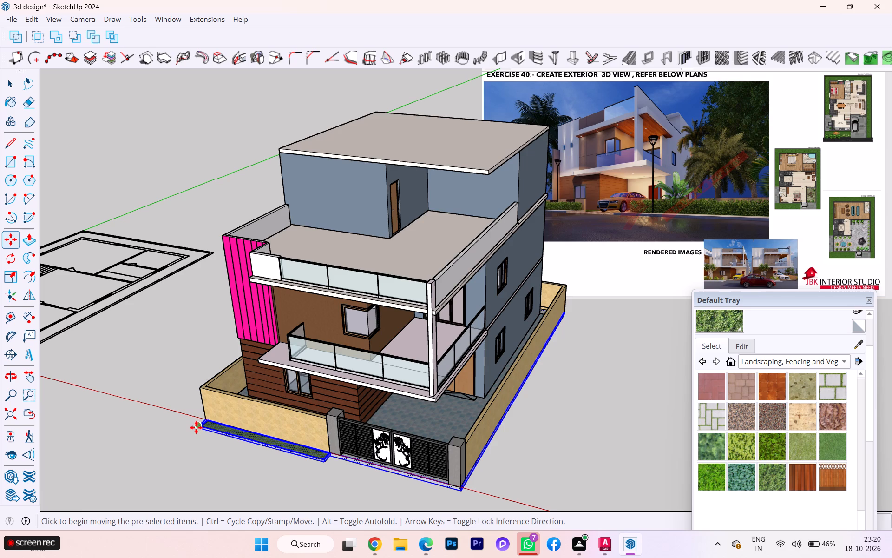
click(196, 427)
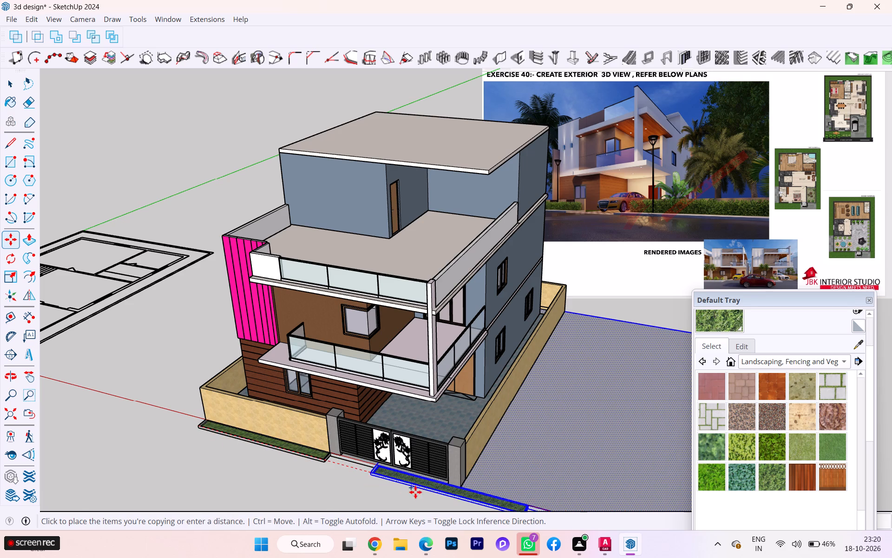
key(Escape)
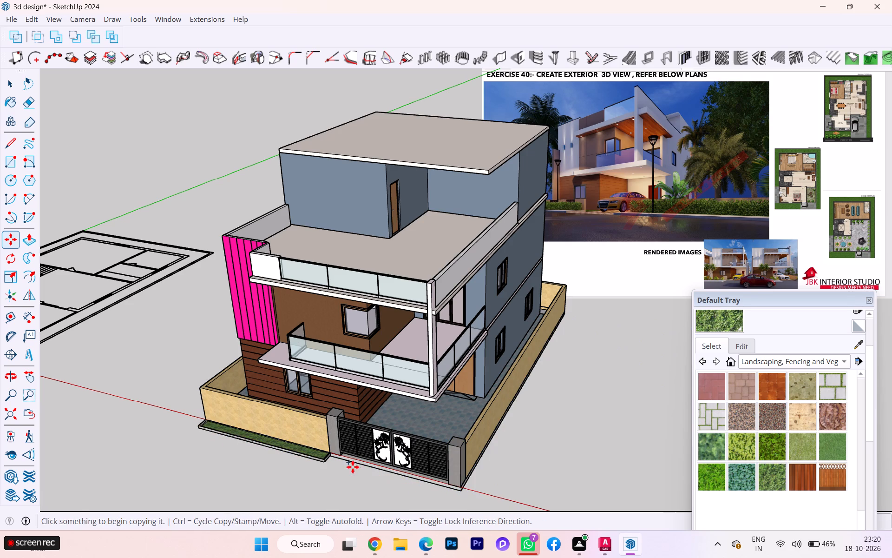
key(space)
Examine the whole house exterior from above, straight on and from the gate-side corner for comparison with the reference render.
scroll(280, 456, down, 5)
scroll(277, 412, up, 2)
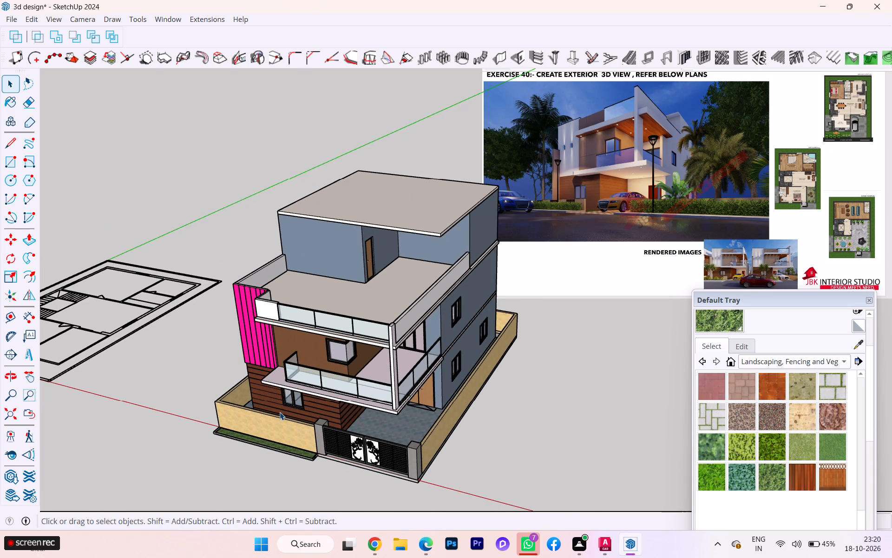
middle_drag(317, 391, 339, 299)
scroll(339, 299, down, 1)
scroll(339, 299, up, 6)
scroll(329, 306, down, 1)
scroll(328, 306, up, 4)
scroll(320, 308, down, 2)
scroll(319, 310, up, 2)
scroll(313, 313, down, 1)
scroll(313, 313, up, 2)
scroll(309, 320, down, 1)
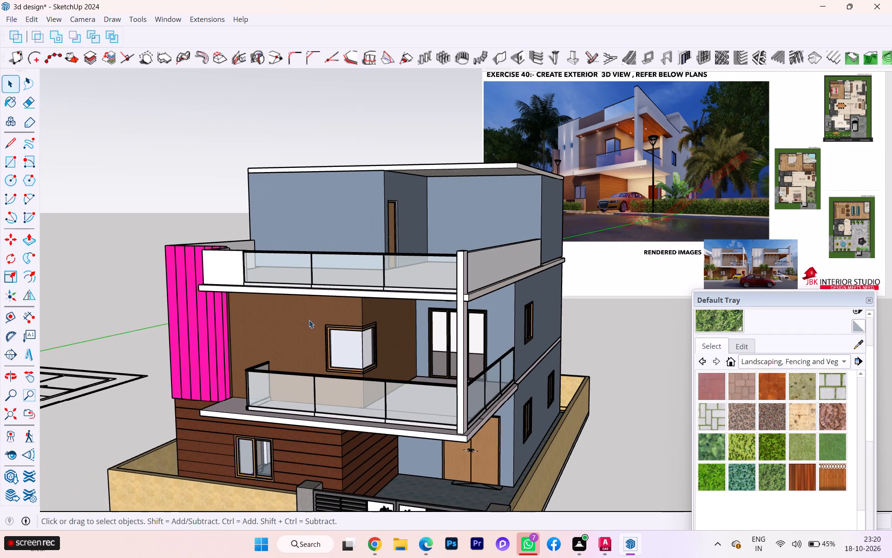
middle_drag(328, 313, 418, 266)
scroll(408, 267, down, 2)
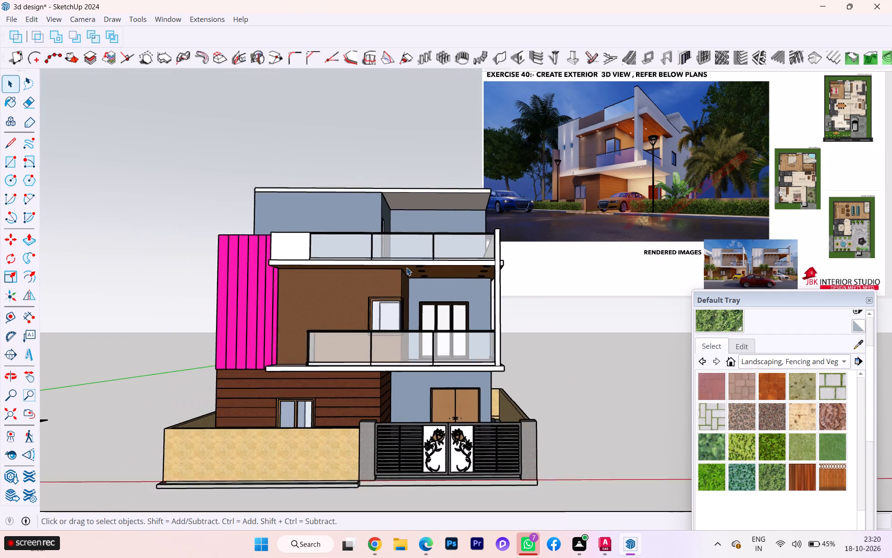
scroll(407, 267, down, 1)
middle_drag(400, 273, 259, 270)
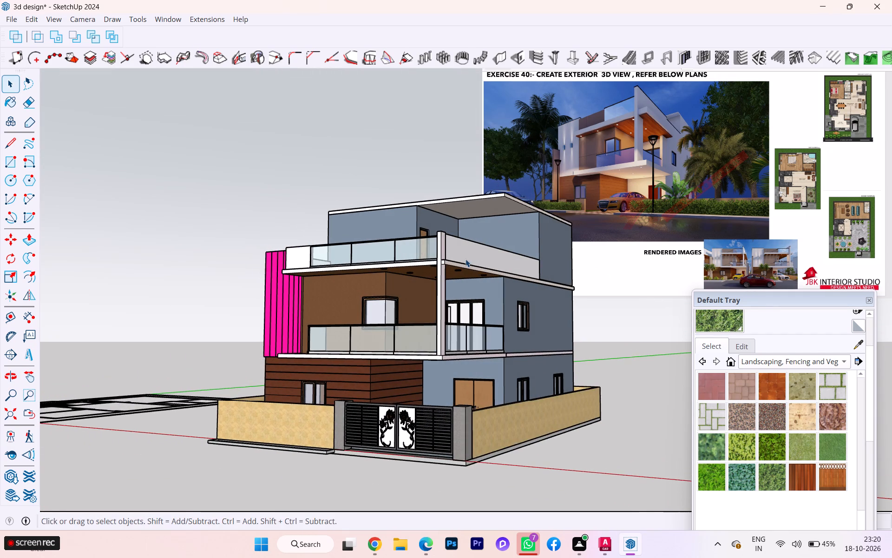
Delete the flat floor plan linework lying on the ground beside the house.
scroll(466, 259, up, 2)
middle_click(496, 259)
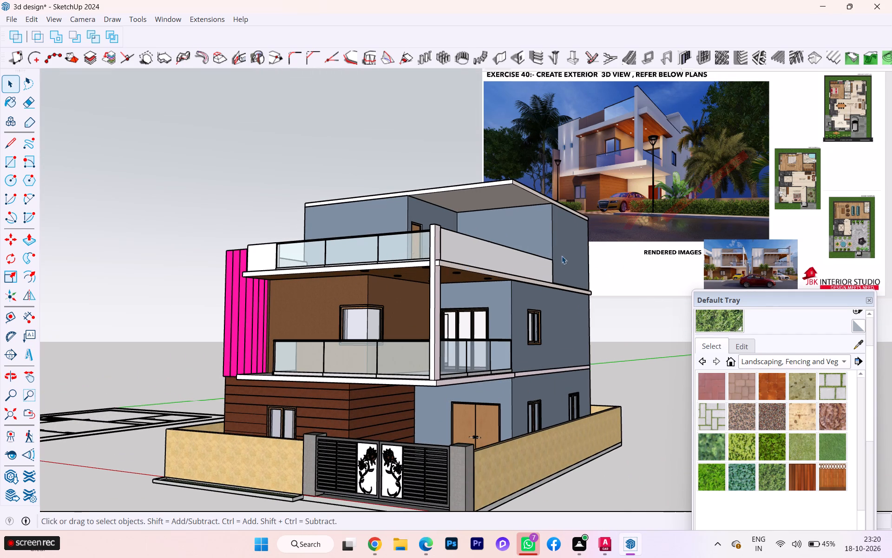
scroll(584, 256, down, 10)
middle_drag(474, 335, 609, 434)
click(100, 229)
drag(83, 239, 88, 251)
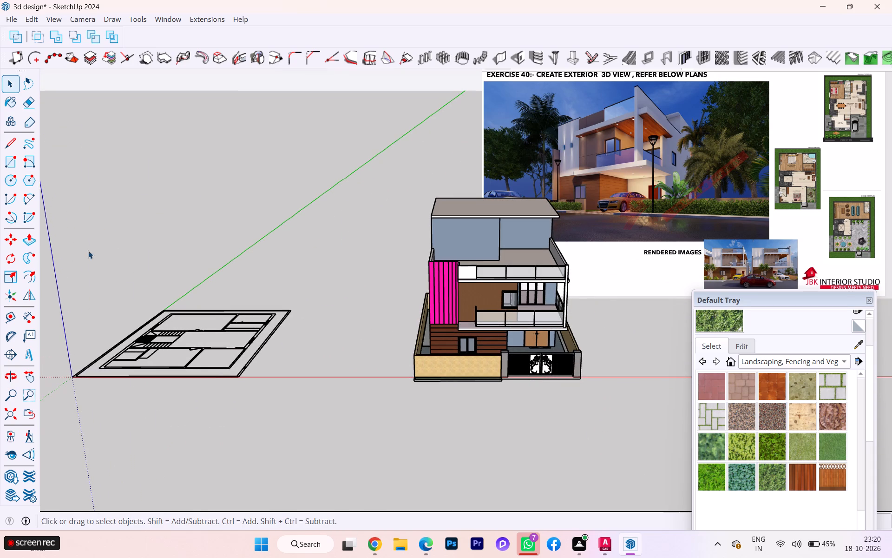
drag(88, 251, 290, 450)
drag(298, 428, 107, 274)
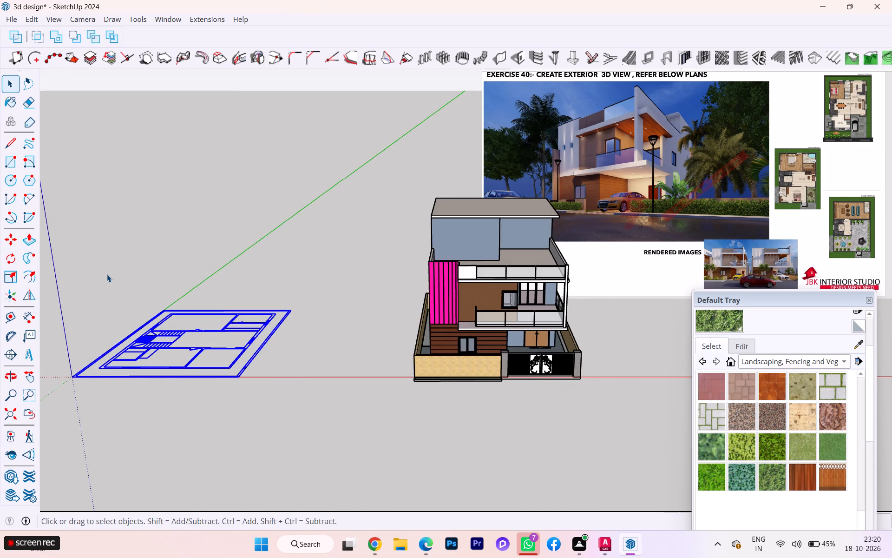
key(Delete)
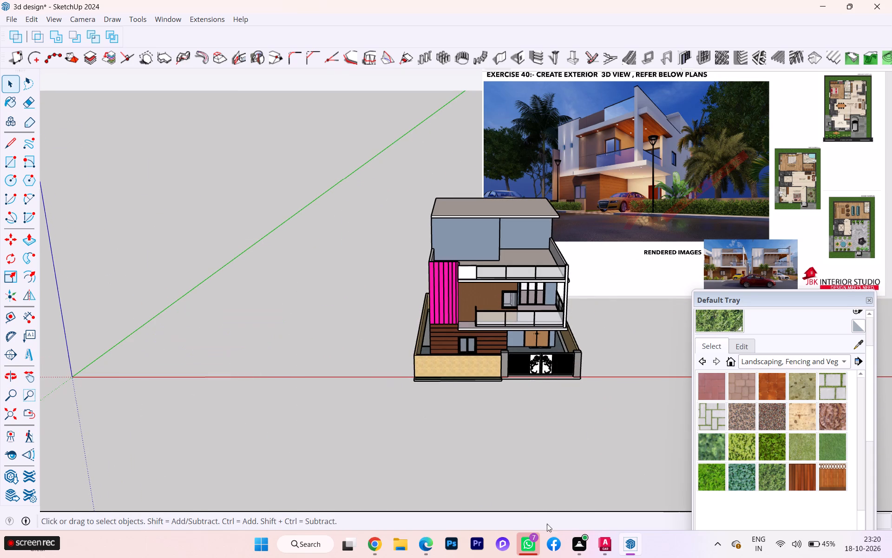
Examine the house exterior from the front, the gate-side corner and above, checking the balconies, windows, gate and boundary wall.
scroll(264, 382, down, 2)
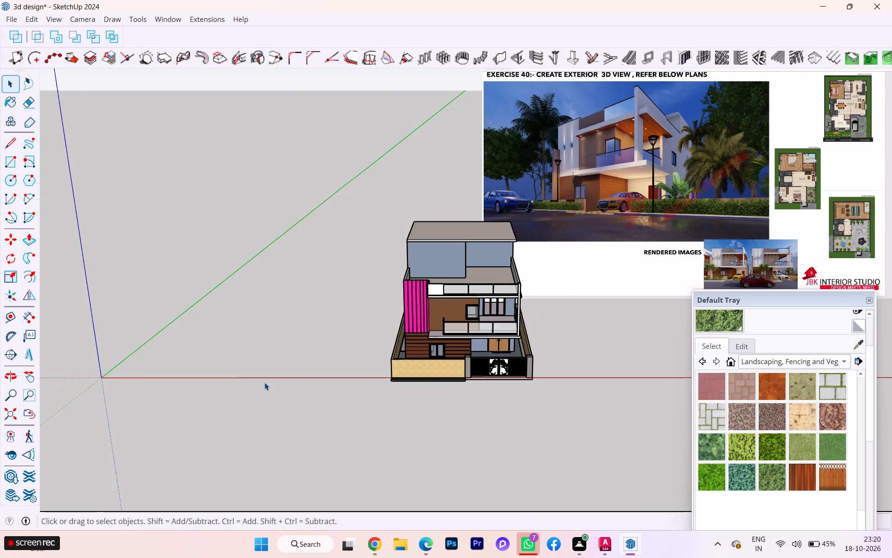
scroll(642, 382, down, 1)
scroll(642, 382, up, 2)
scroll(603, 317, up, 5)
scroll(519, 304, up, 2)
scroll(517, 304, down, 1)
scroll(516, 304, up, 2)
scroll(468, 296, up, 7)
scroll(445, 276, down, 2)
scroll(443, 274, up, 1)
scroll(441, 273, down, 3)
middle_drag(425, 284, 256, 290)
scroll(434, 285, up, 4)
scroll(434, 285, down, 1)
scroll(434, 285, up, 1)
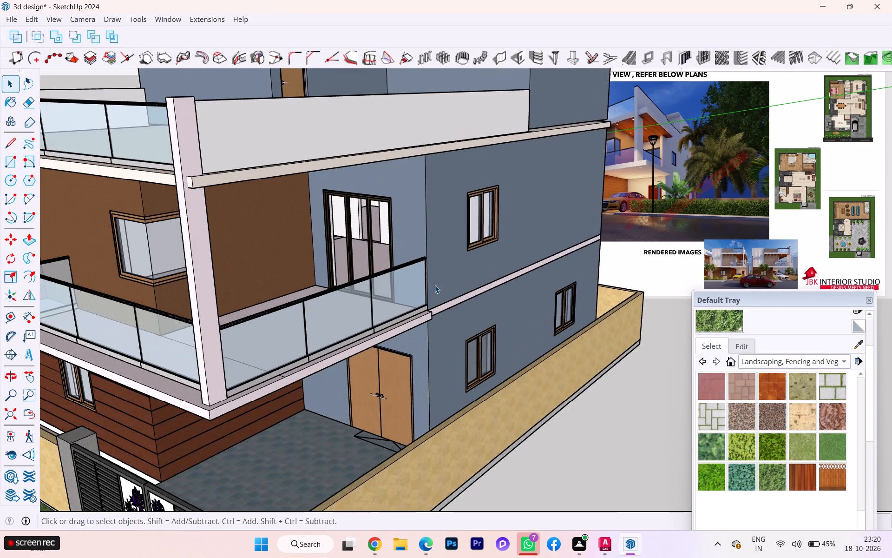
scroll(314, 367, down, 4)
scroll(381, 337, up, 2)
scroll(386, 337, down, 3)
middle_drag(416, 337, 444, 326)
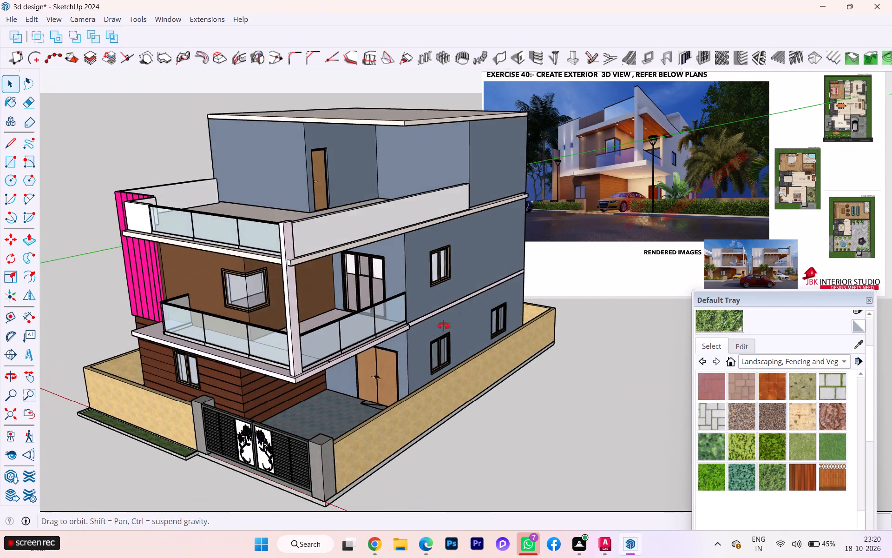
middle_drag(444, 326, 584, 283)
scroll(572, 308, down, 2)
scroll(507, 370, up, 3)
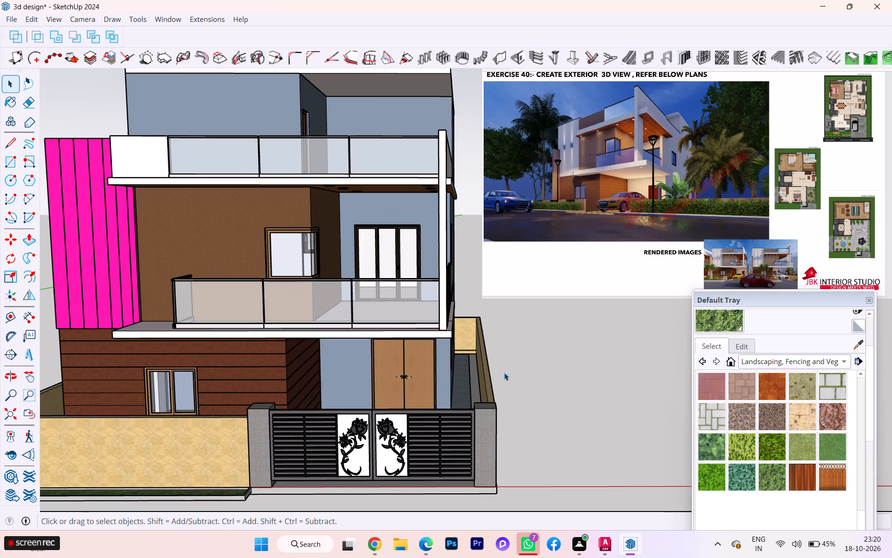
middle_drag(504, 372, 564, 355)
scroll(598, 340, down, 2)
scroll(598, 340, up, 1)
scroll(598, 340, down, 3)
middle_drag(585, 344, 579, 339)
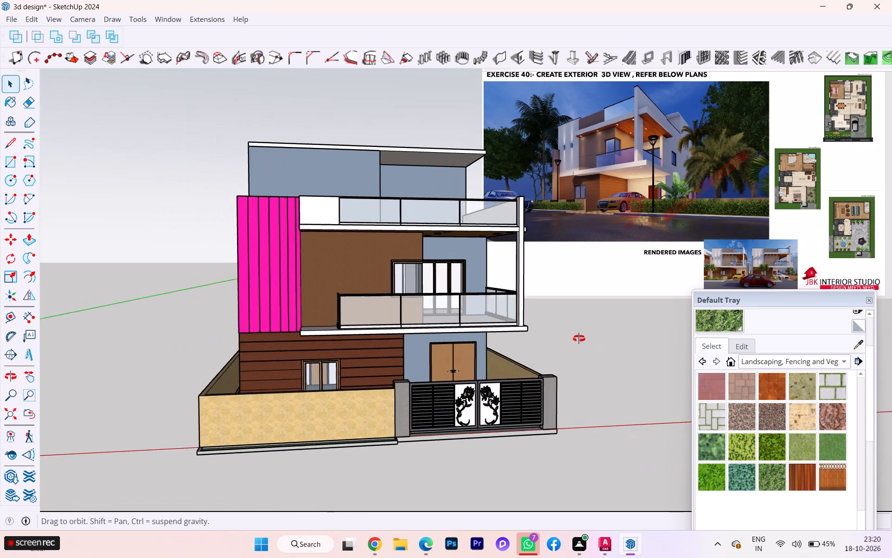
middle_drag(579, 339, 540, 312)
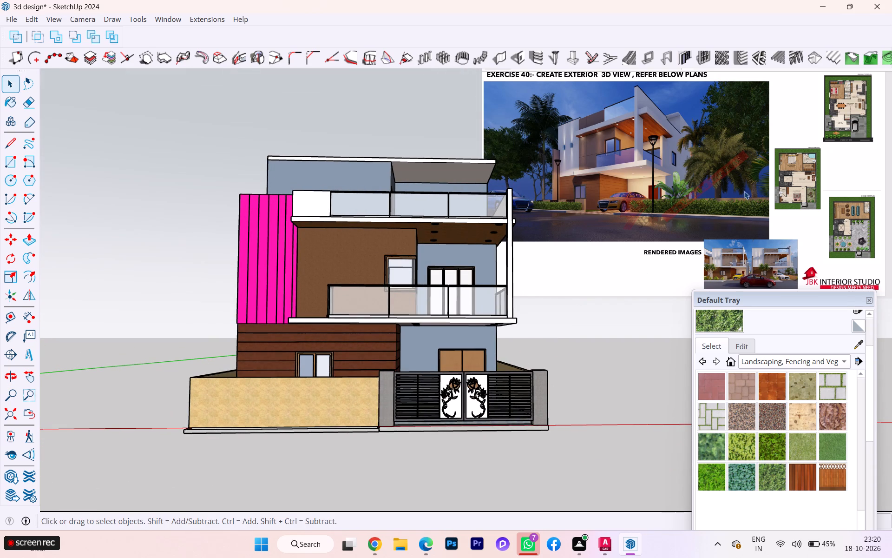
Remove the reference-image watermark, Watermark1, from the Architectural Design Style.
scroll(777, 385, down, 1)
scroll(730, 305, up, 12)
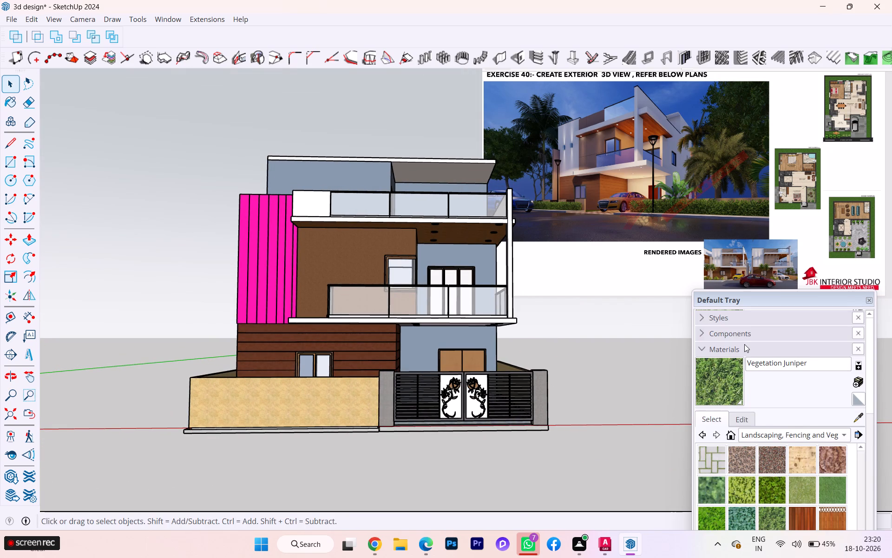
scroll(744, 344, up, 3)
scroll(744, 344, down, 1)
scroll(744, 344, up, 2)
scroll(744, 344, down, 1)
scroll(744, 344, up, 4)
scroll(744, 345, down, 1)
scroll(744, 345, up, 9)
scroll(744, 344, down, 1)
scroll(744, 344, up, 2)
click(699, 313)
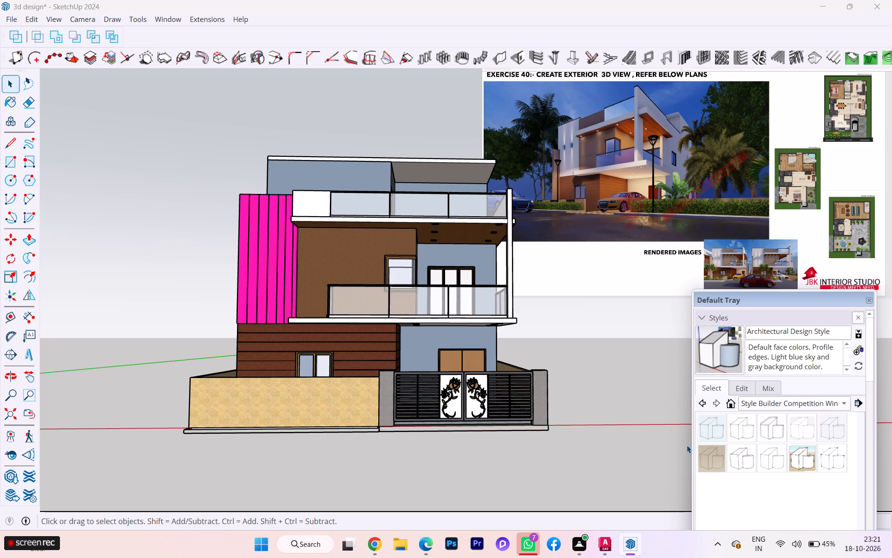
click(743, 390)
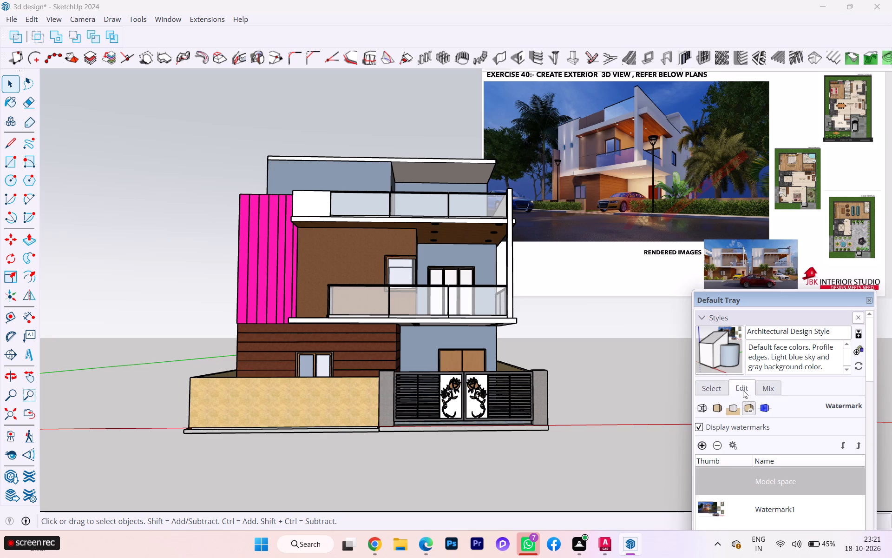
click(715, 520)
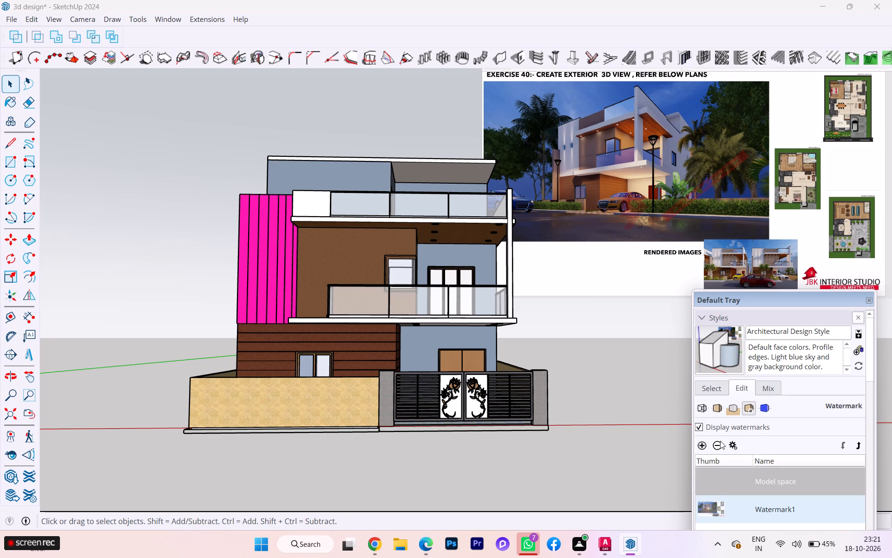
click(717, 442)
click(801, 433)
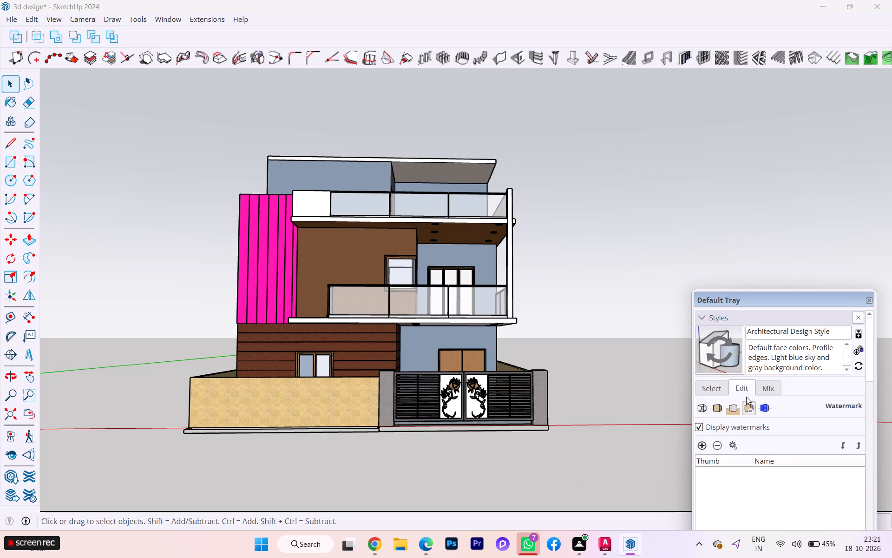
Examine the front elevation, gate and planter strip at close and full-house range from low and raised viewpoints.
scroll(723, 350, up, 1)
scroll(597, 367, down, 1)
middle_drag(577, 372, 511, 390)
scroll(512, 388, up, 1)
scroll(509, 389, down, 1)
middle_drag(505, 390, 484, 393)
scroll(499, 373, up, 1)
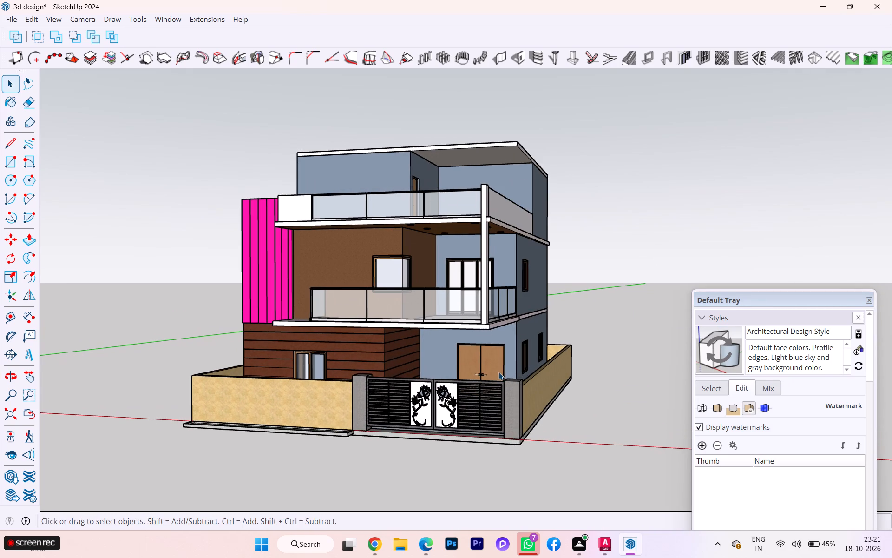
middle_drag(497, 375, 566, 383)
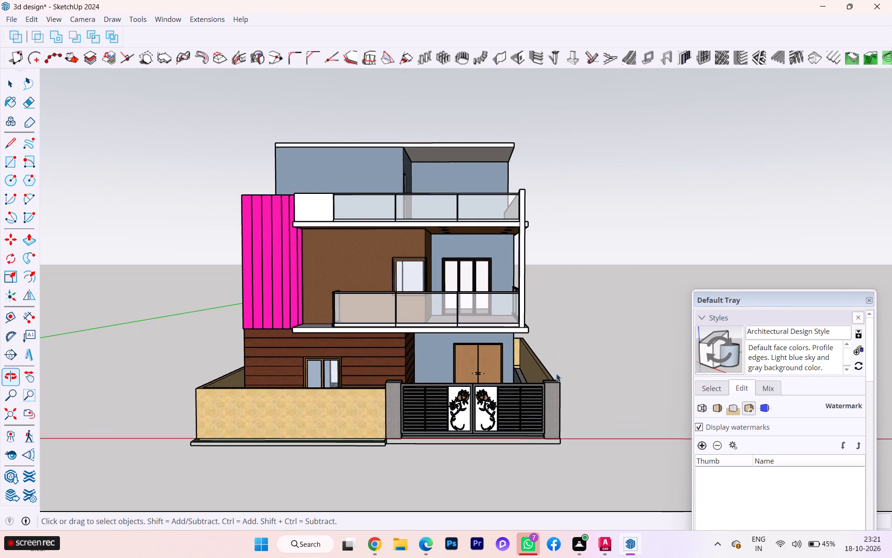
scroll(539, 362, up, 2)
scroll(565, 356, down, 2)
scroll(482, 370, up, 2)
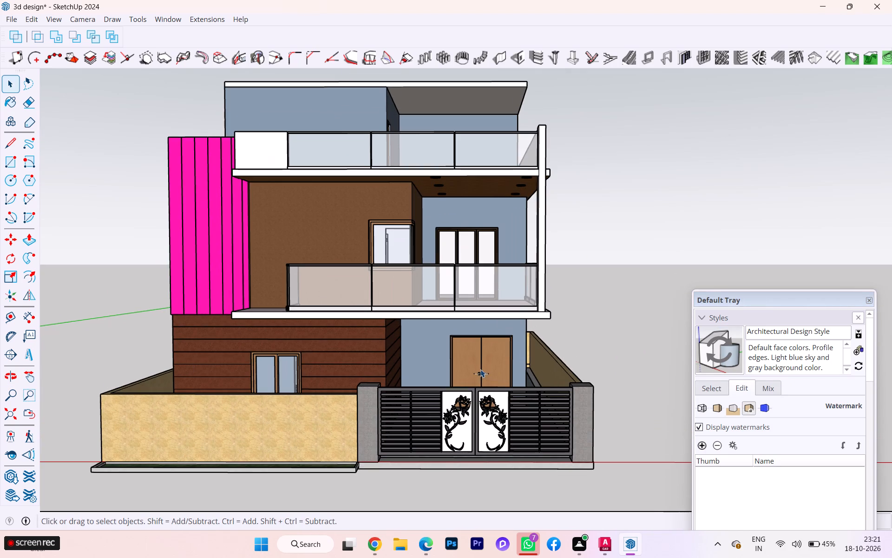
middle_drag(500, 367, 500, 372)
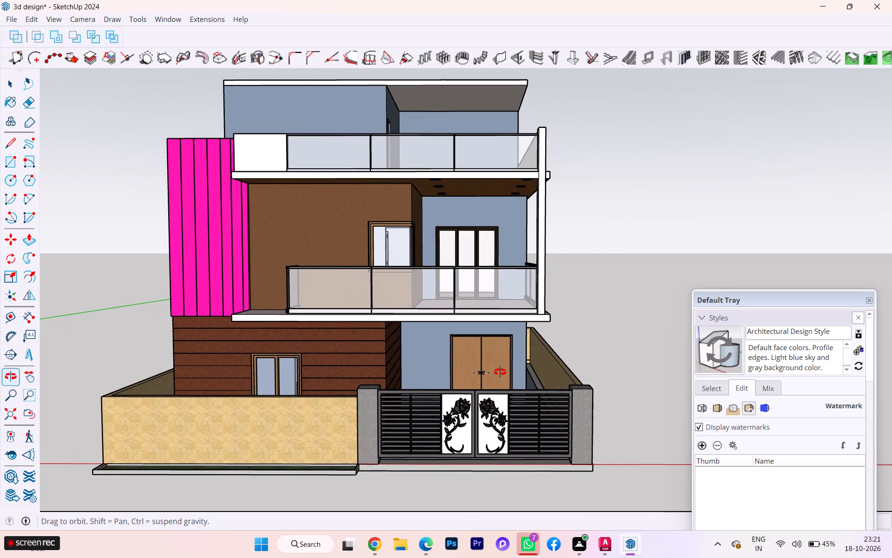
middle_drag(500, 372, 507, 423)
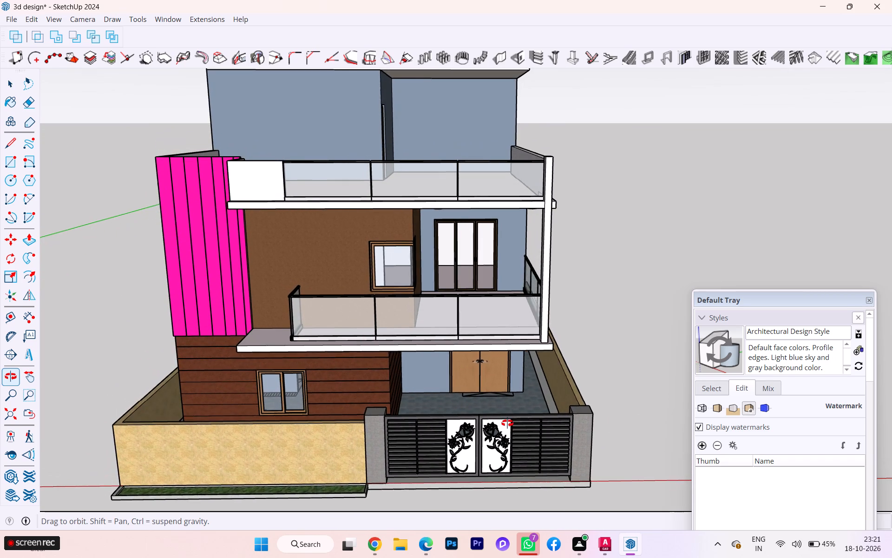
middle_drag(507, 423, 512, 417)
scroll(486, 399, up, 1)
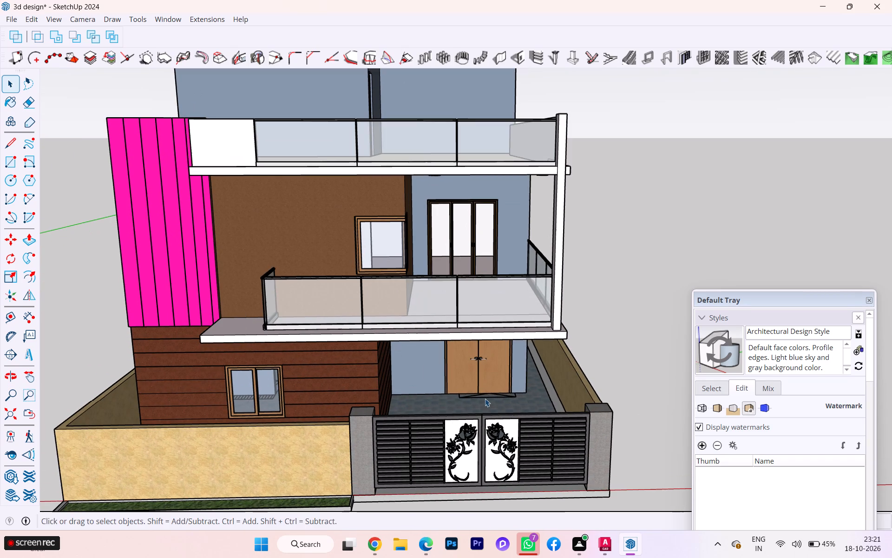
scroll(498, 397, down, 1)
middle_drag(505, 394, 512, 390)
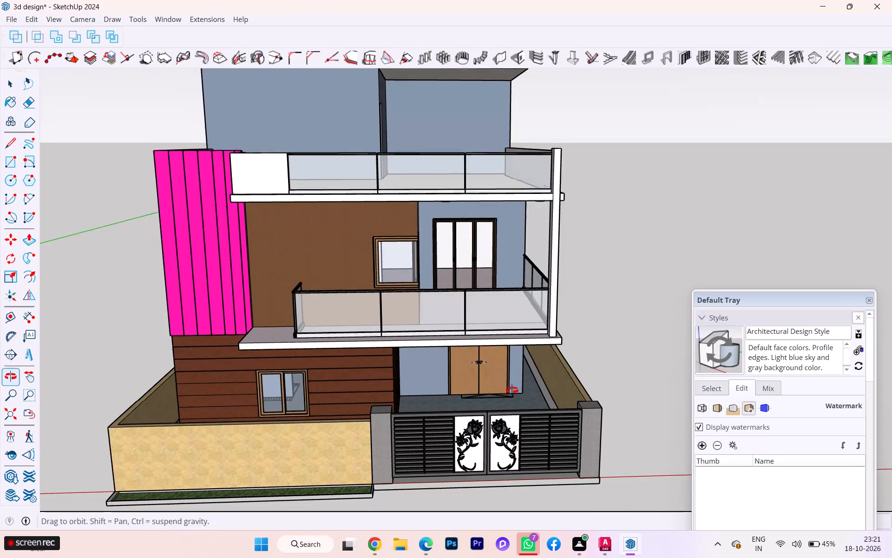
middle_drag(512, 390, 508, 371)
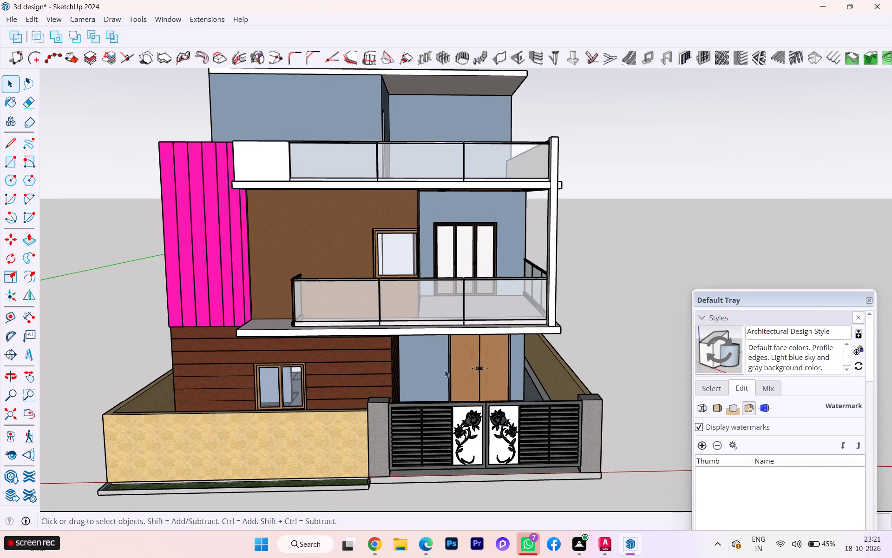
scroll(446, 370, up, 2)
scroll(453, 373, down, 1)
middle_drag(453, 384, 451, 405)
scroll(505, 385, down, 1)
middle_drag(510, 387, 488, 391)
scroll(488, 391, down, 1)
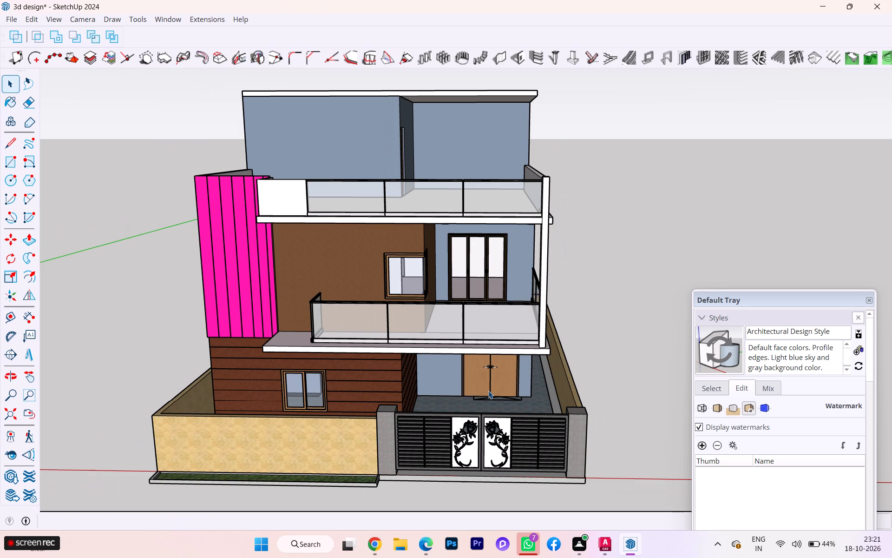
Close the Default Tray to clear the modelling area.
click(870, 303)
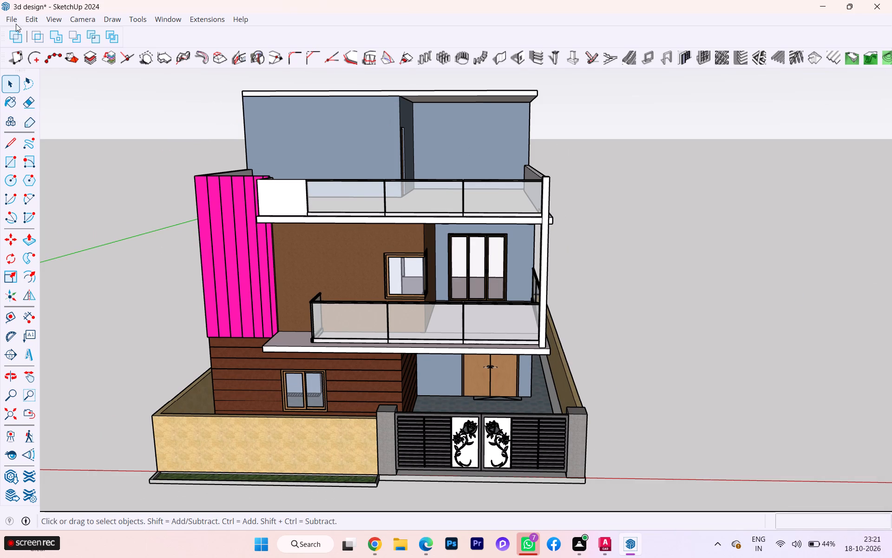
Save the model as 3d design.skp in the internship files folder with a low gate-side corner view, replacing the existing file.
middle_drag(278, 175, 133, 164)
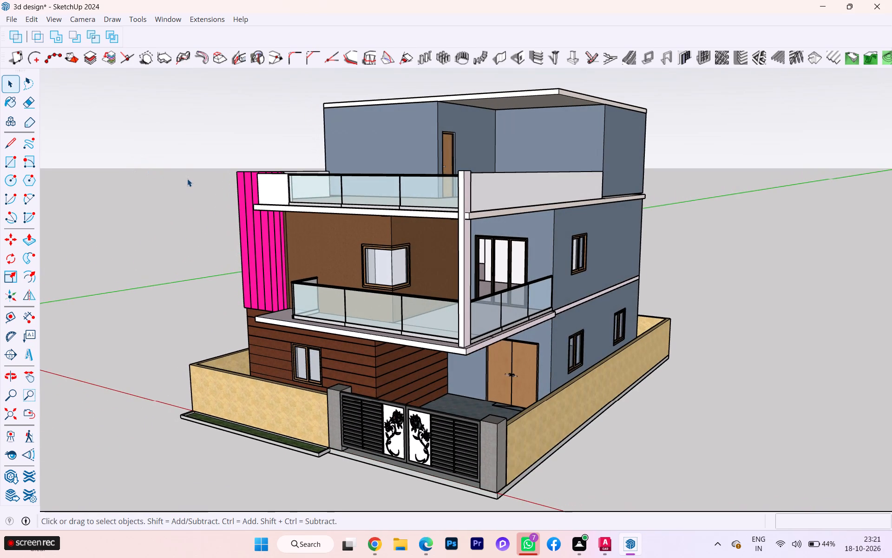
middle_drag(232, 181, 257, 135)
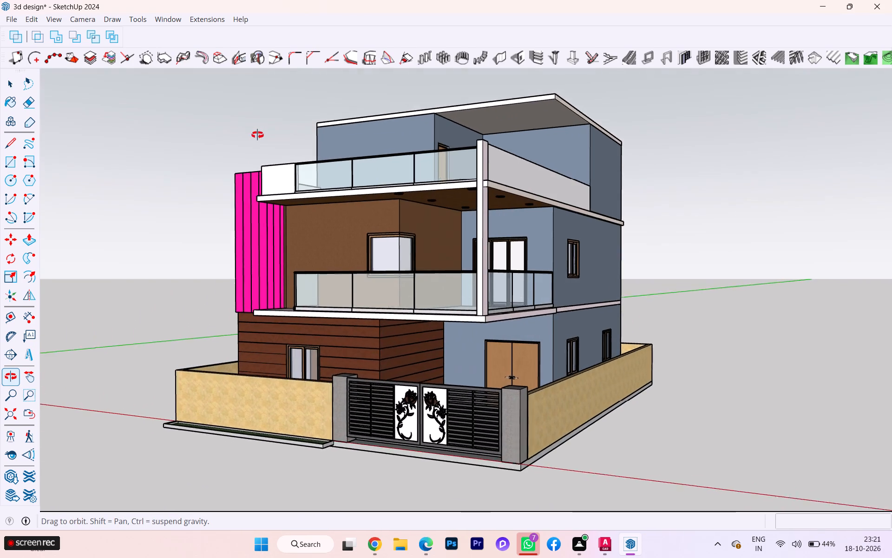
middle_drag(257, 135, 257, 126)
middle_drag(319, 170, 334, 148)
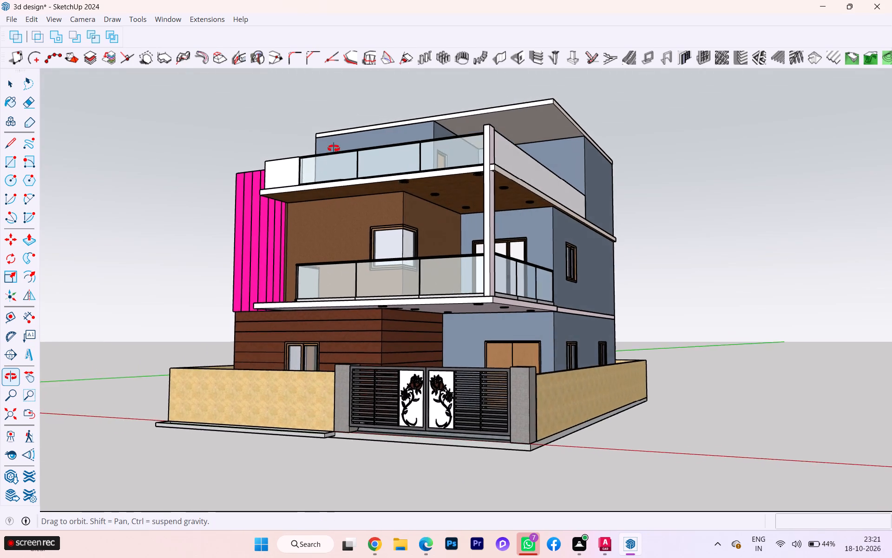
middle_drag(334, 148, 341, 155)
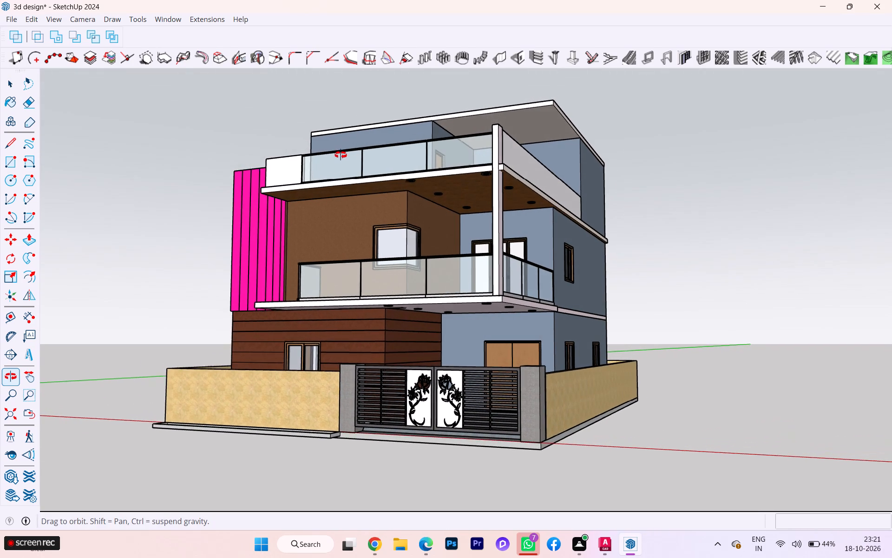
middle_drag(341, 155, 342, 156)
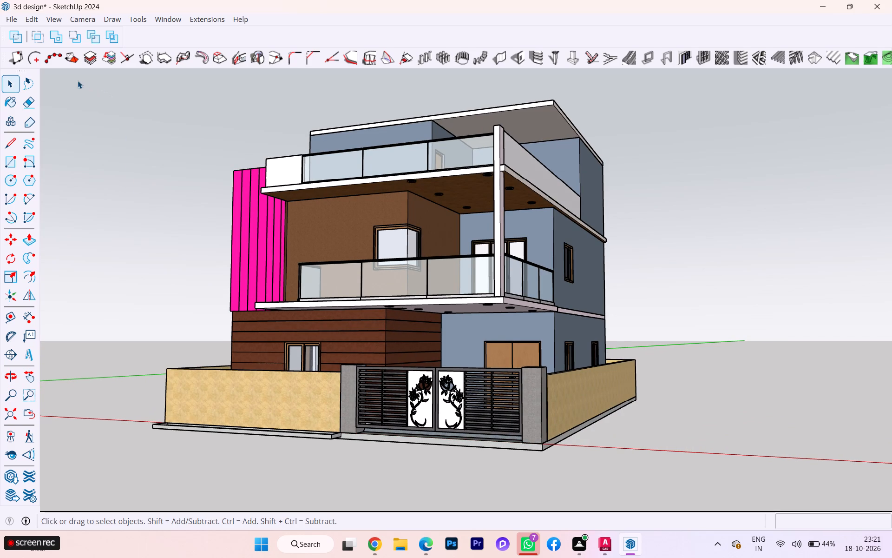
click(15, 18)
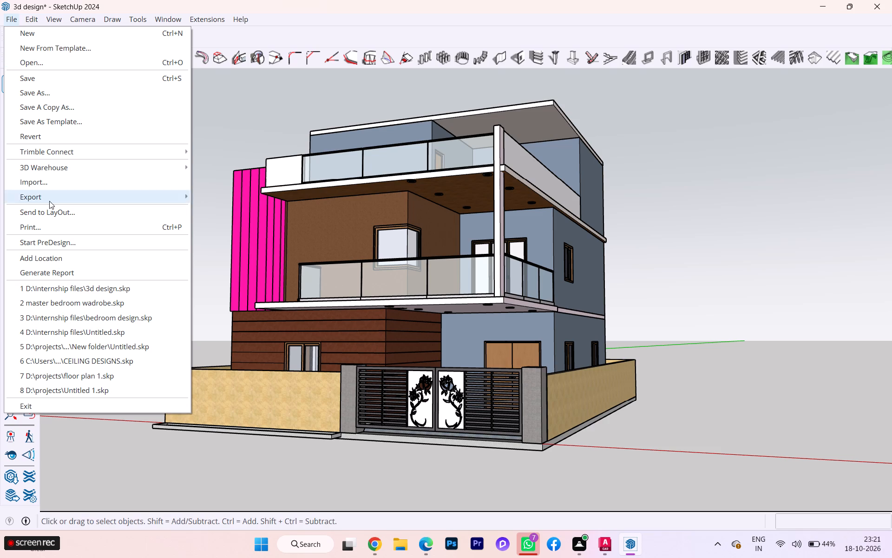
click(42, 89)
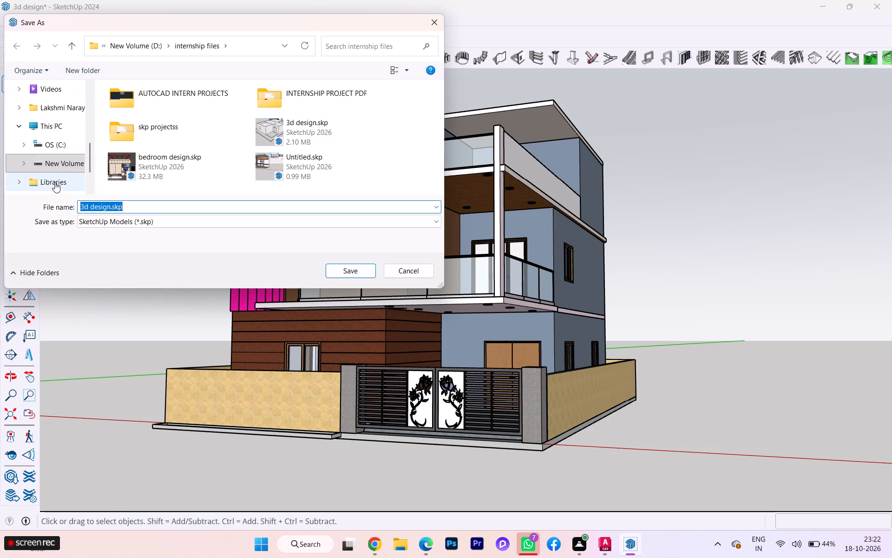
click(327, 276)
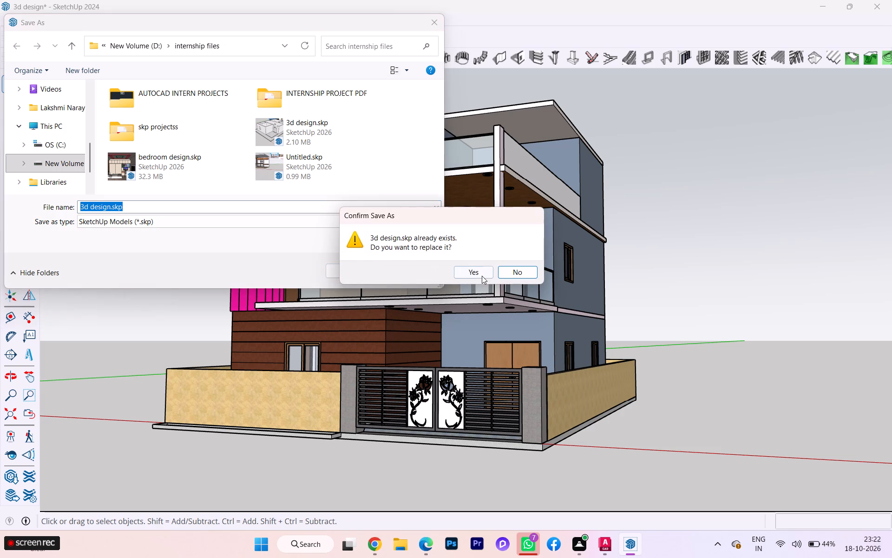
click(476, 271)
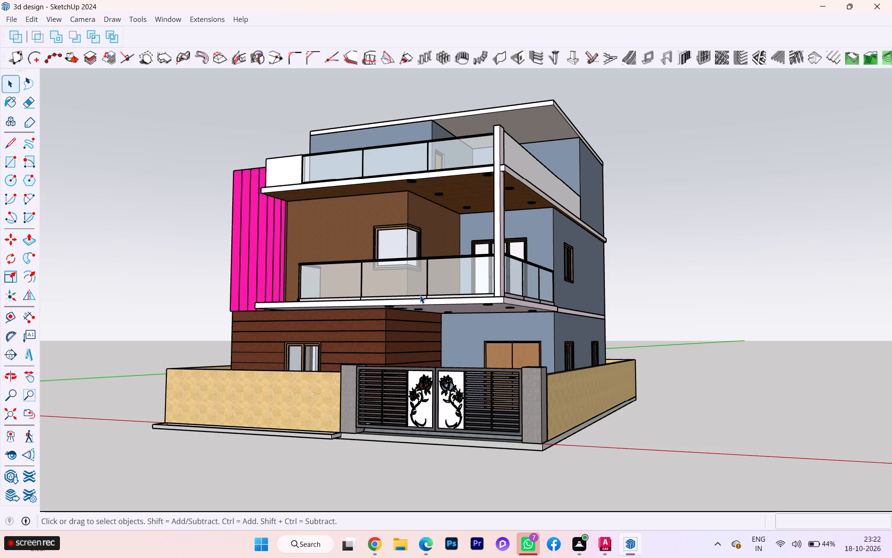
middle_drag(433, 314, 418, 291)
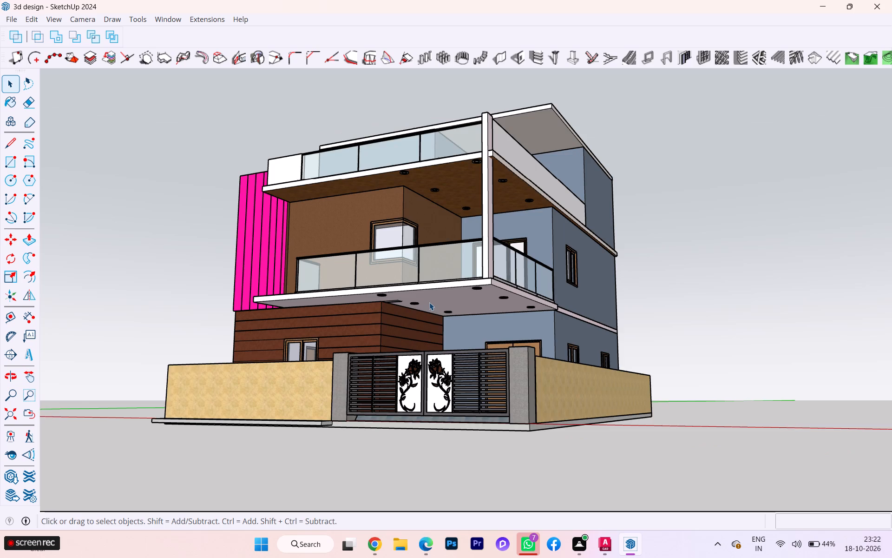
Examine the gate-side front corner, balconies and compound wall from low and slightly raised viewpoints, settling on a close low corner view.
scroll(429, 302, up, 3)
middle_drag(425, 309, 417, 331)
scroll(417, 331, down, 1)
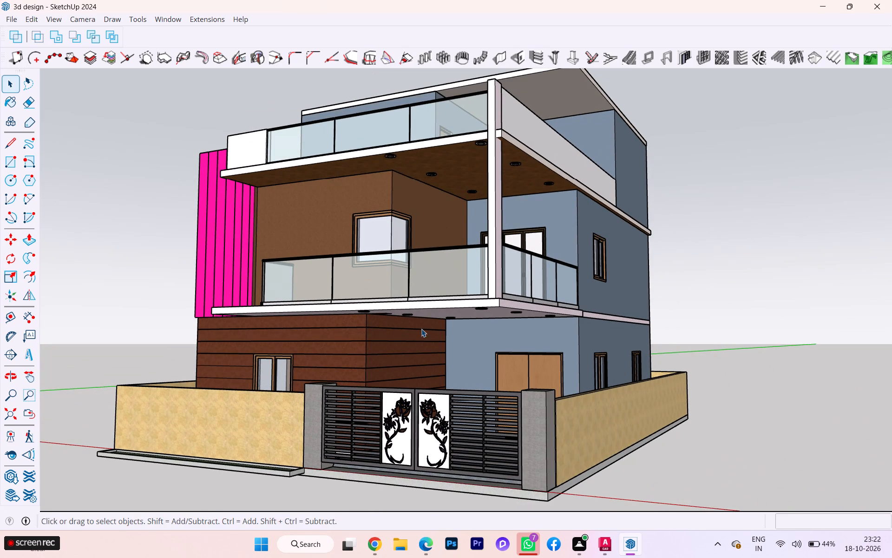
middle_click(421, 329)
scroll(421, 329, up, 1)
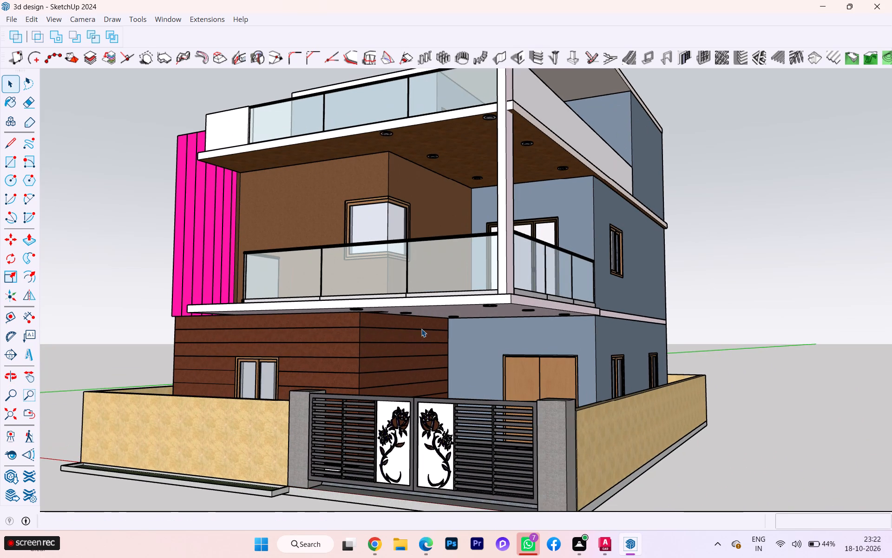
middle_drag(421, 329, 425, 338)
scroll(425, 339, down, 1)
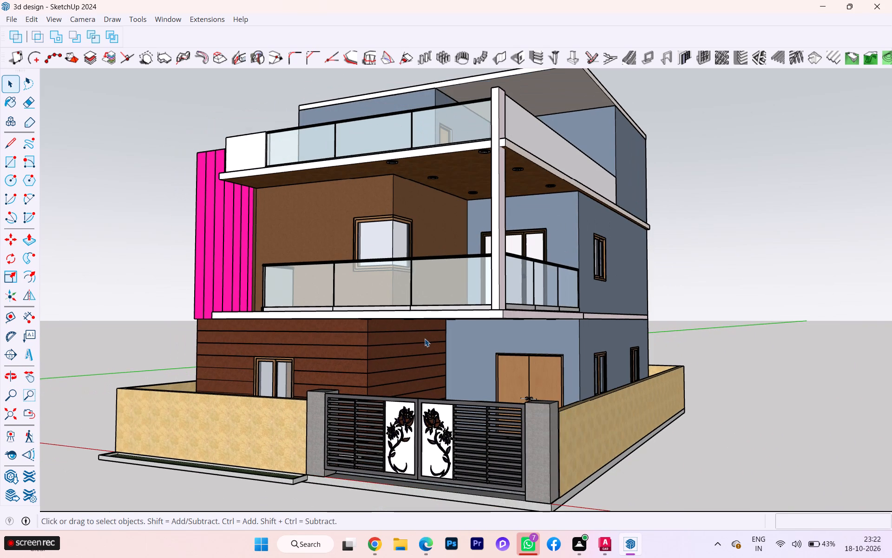
middle_drag(425, 334, 425, 339)
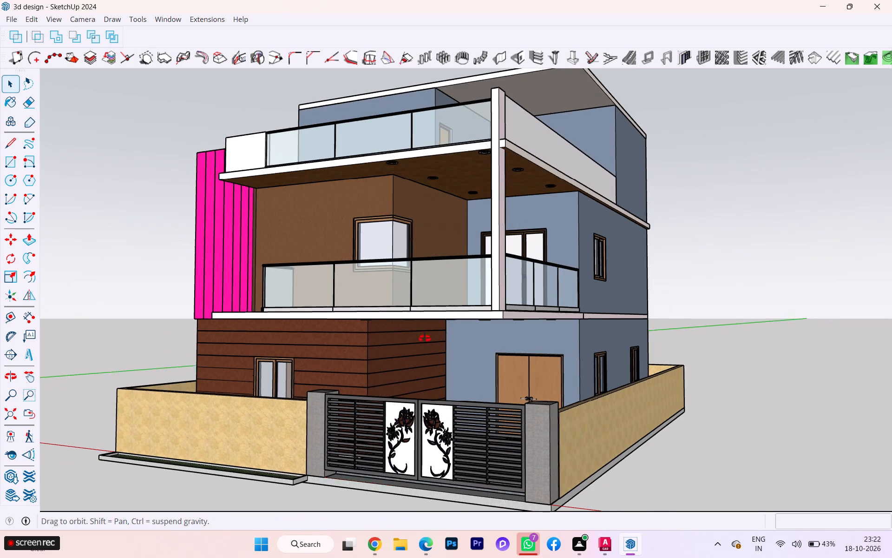
middle_drag(425, 339, 425, 340)
scroll(422, 349, down, 1)
scroll(436, 308, up, 1)
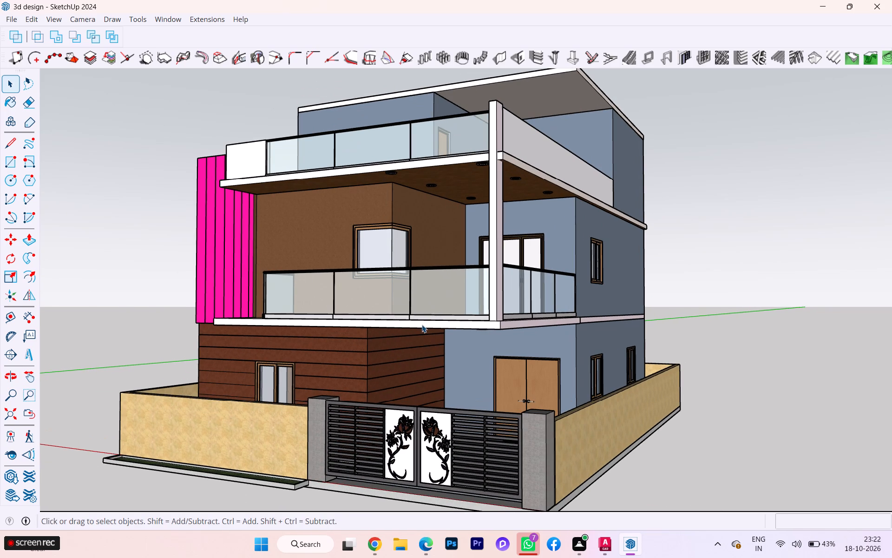
middle_click(422, 324)
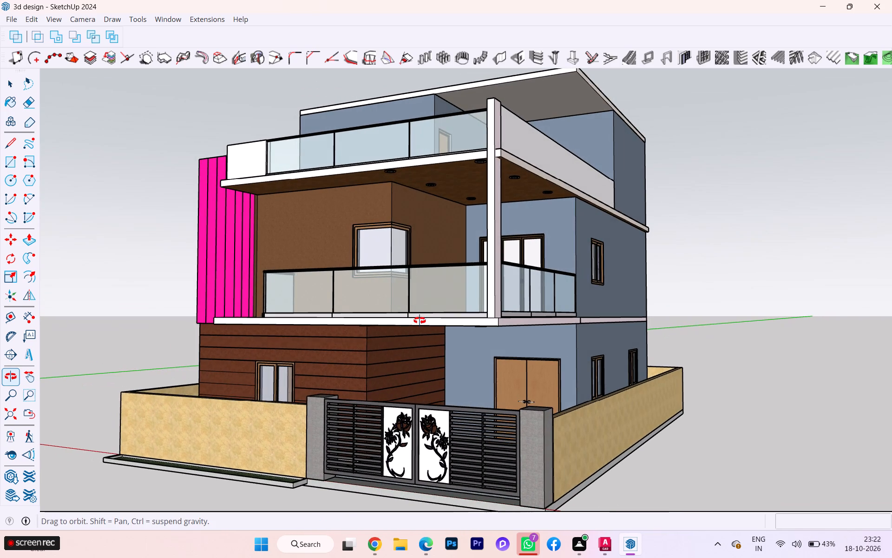
scroll(420, 320, up, 1)
middle_drag(420, 320, 423, 301)
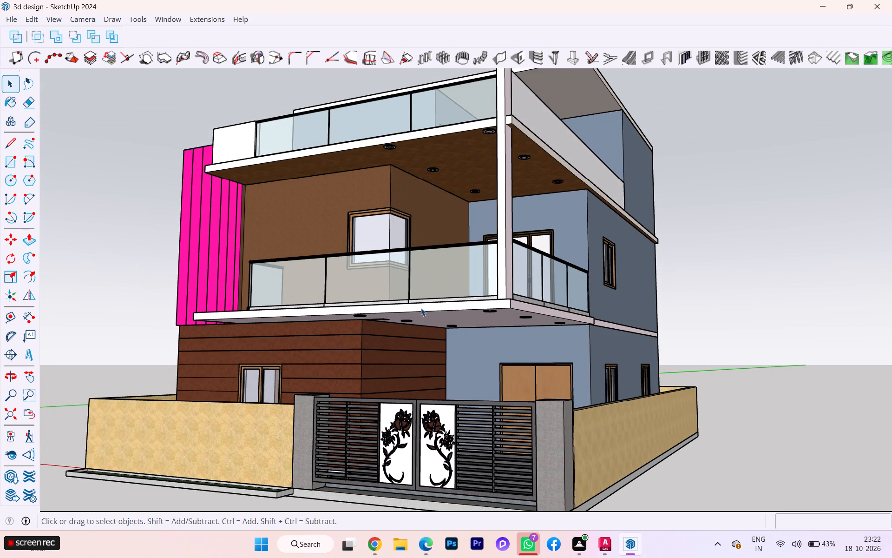
scroll(421, 308, down, 1)
middle_drag(421, 308, 422, 316)
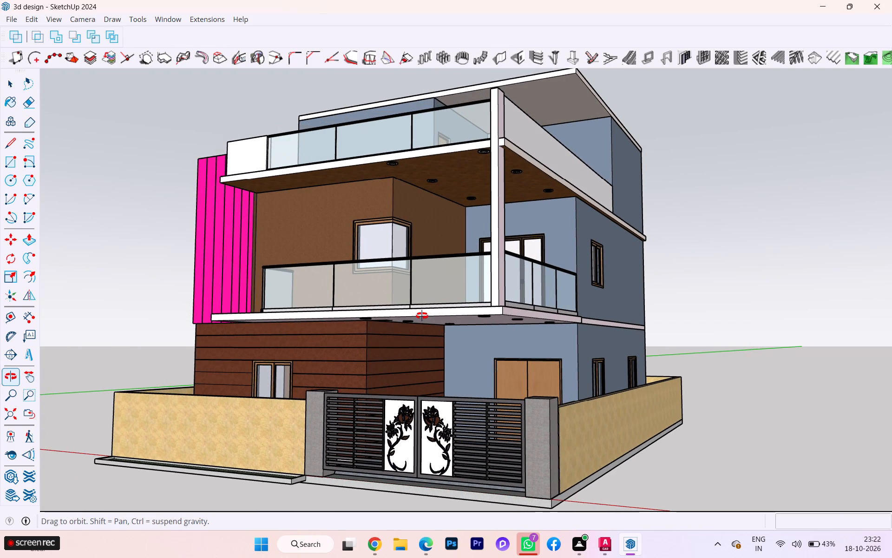
middle_drag(422, 316, 427, 303)
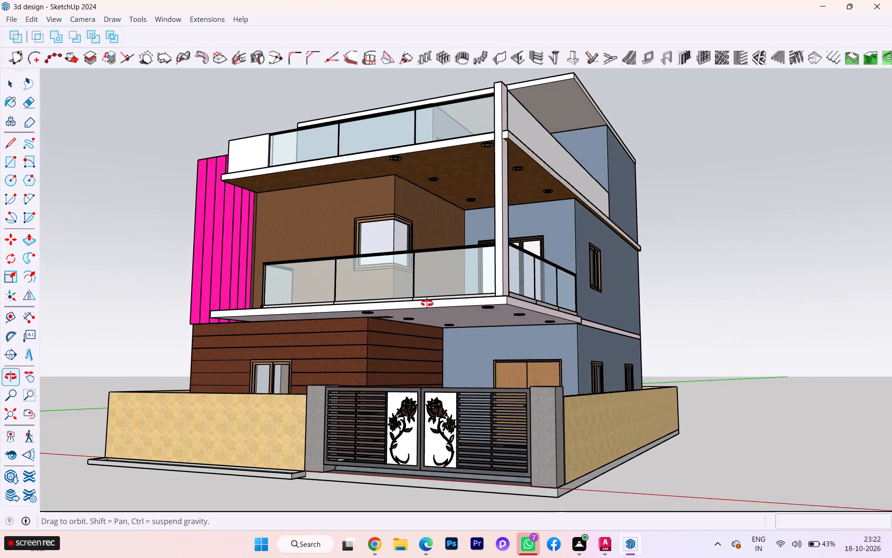
middle_drag(427, 303, 421, 301)
scroll(415, 307, up, 1)
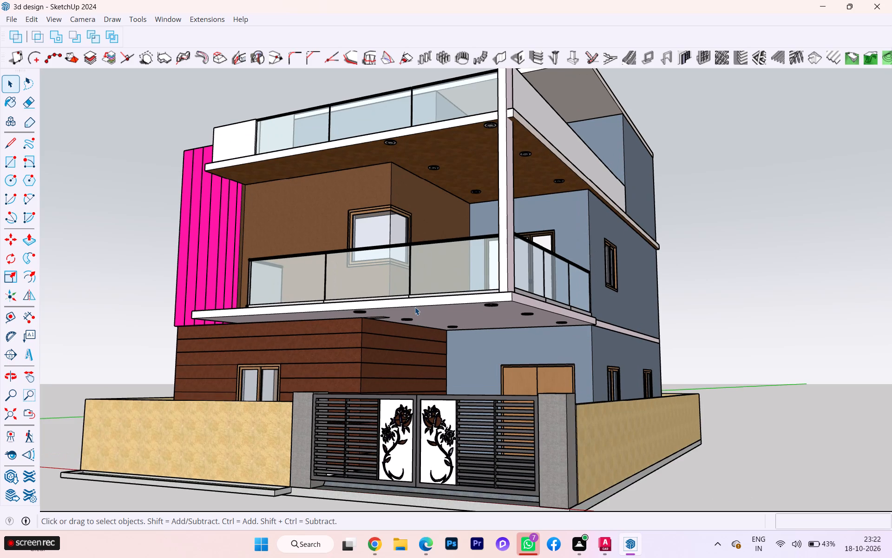
middle_click(414, 308)
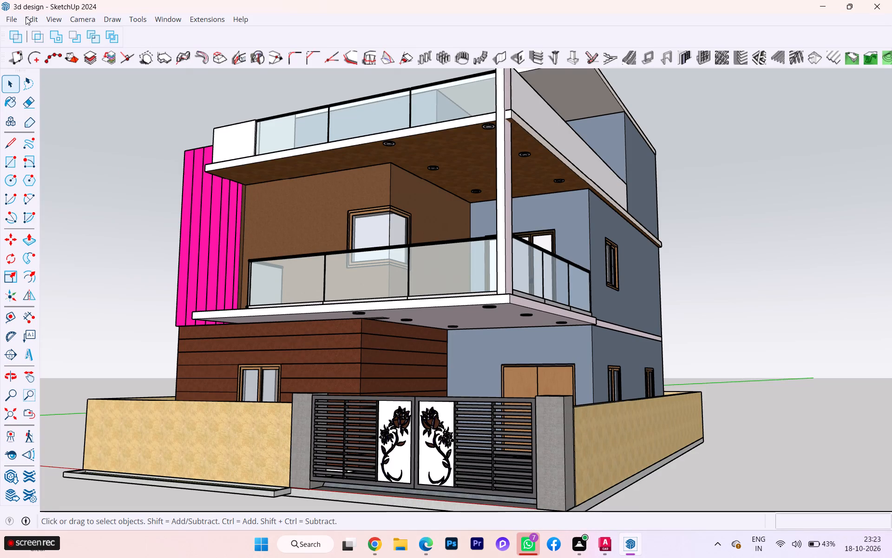
Send the 3d design model to LayOut.
click(13, 17)
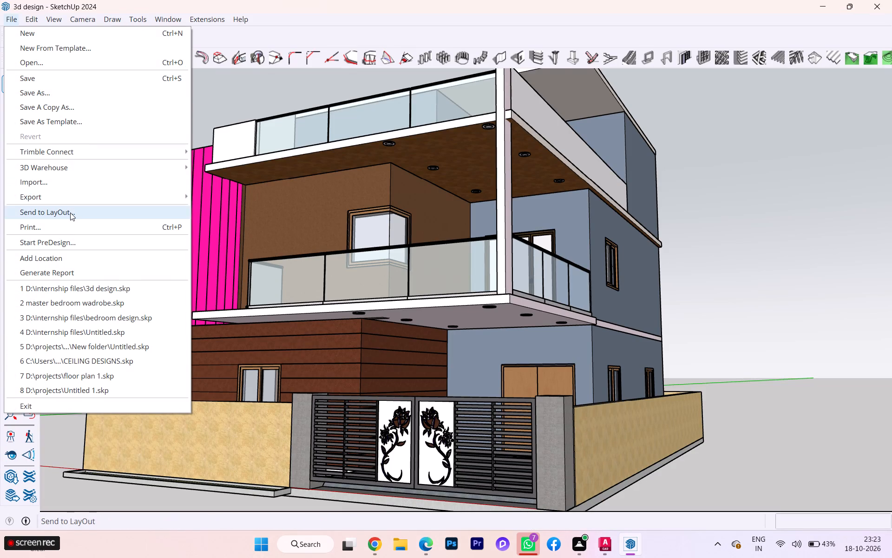
click(70, 212)
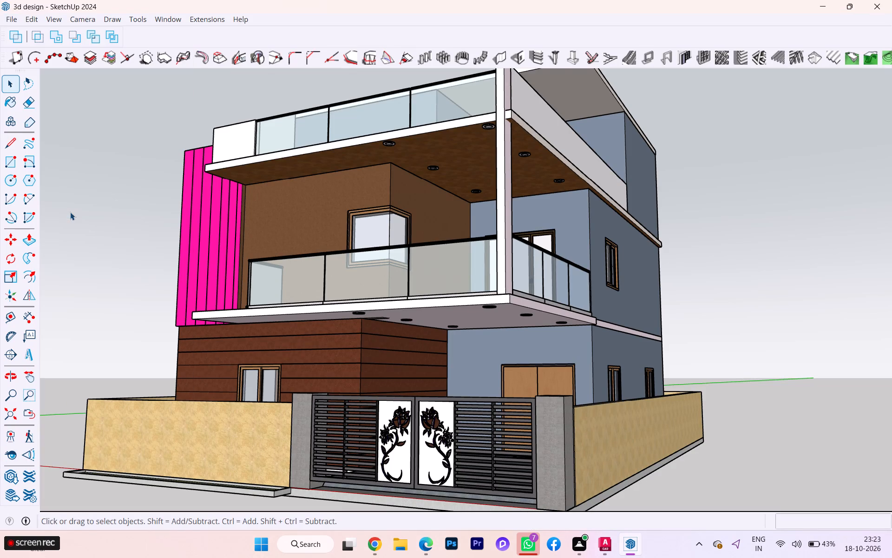
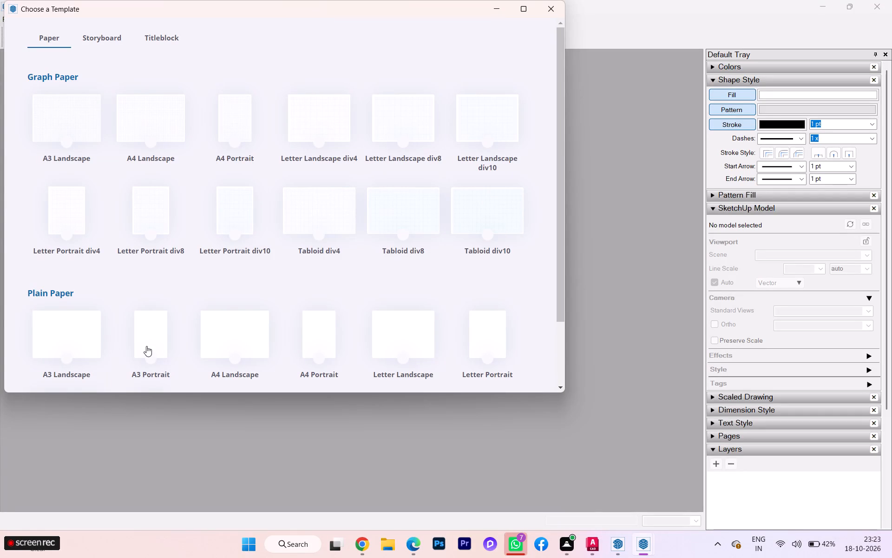
Create the LayOut document from the plain-paper A3 Landscape template.
click(79, 341)
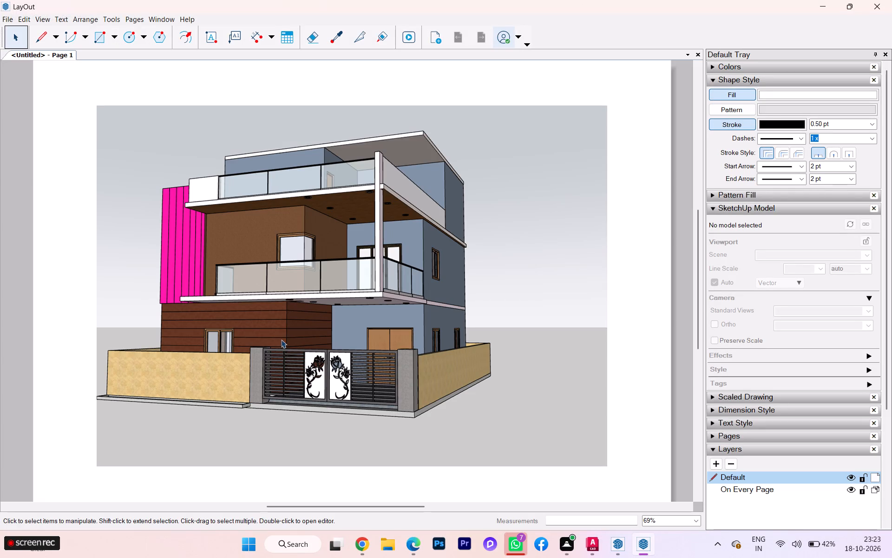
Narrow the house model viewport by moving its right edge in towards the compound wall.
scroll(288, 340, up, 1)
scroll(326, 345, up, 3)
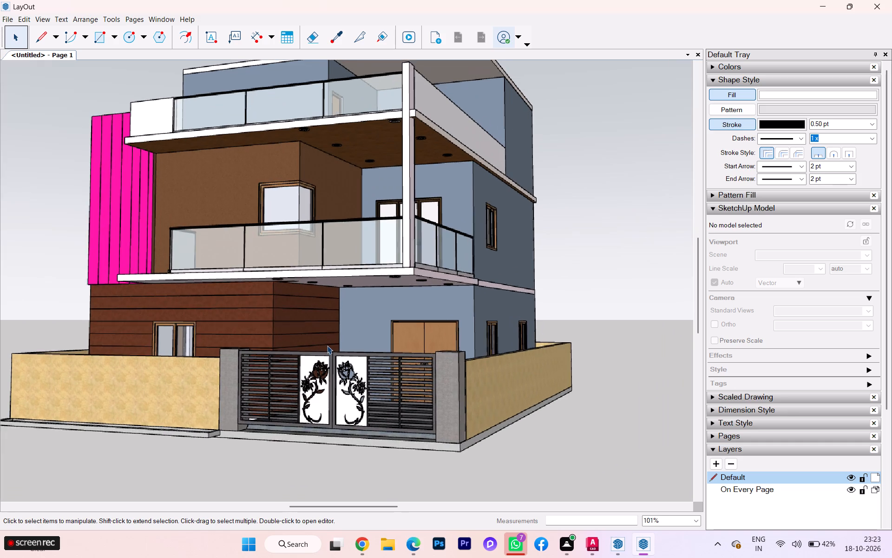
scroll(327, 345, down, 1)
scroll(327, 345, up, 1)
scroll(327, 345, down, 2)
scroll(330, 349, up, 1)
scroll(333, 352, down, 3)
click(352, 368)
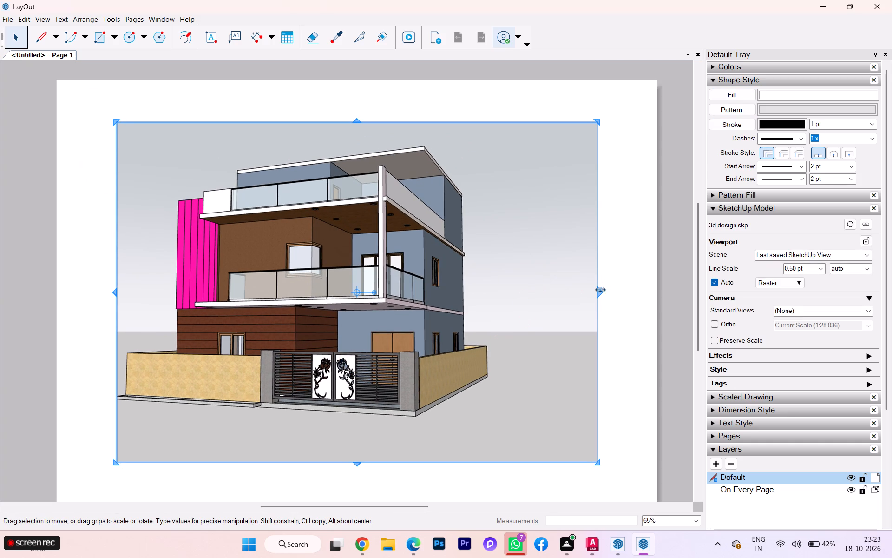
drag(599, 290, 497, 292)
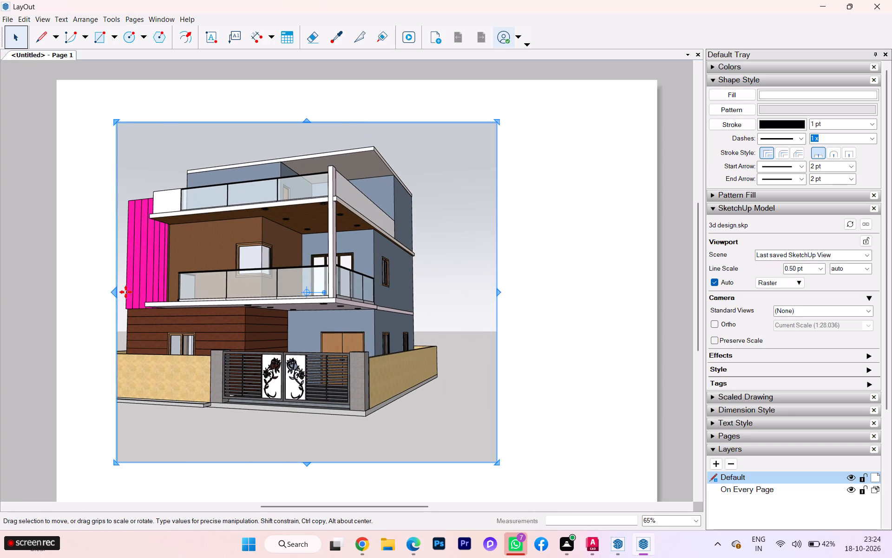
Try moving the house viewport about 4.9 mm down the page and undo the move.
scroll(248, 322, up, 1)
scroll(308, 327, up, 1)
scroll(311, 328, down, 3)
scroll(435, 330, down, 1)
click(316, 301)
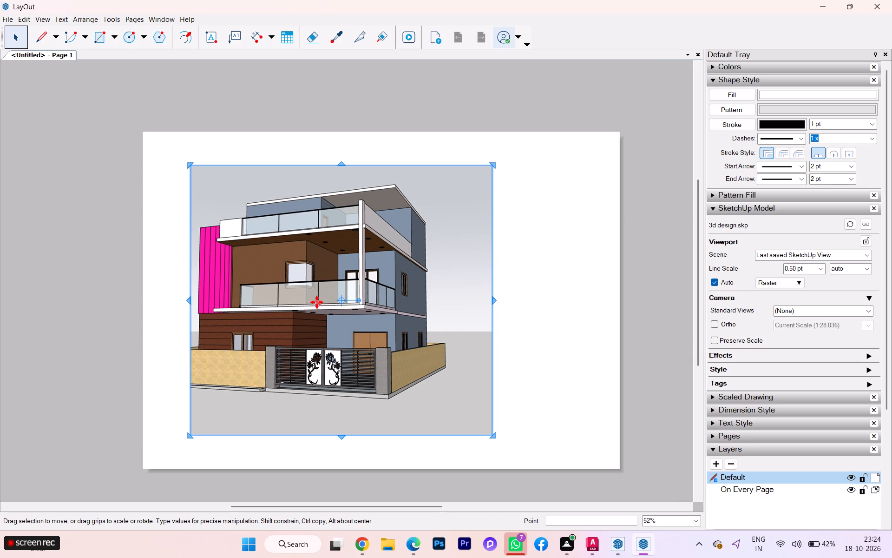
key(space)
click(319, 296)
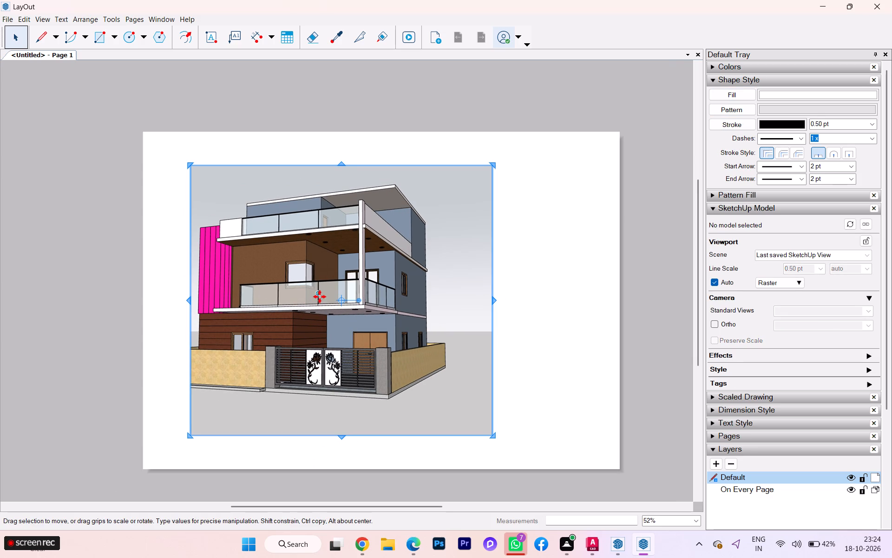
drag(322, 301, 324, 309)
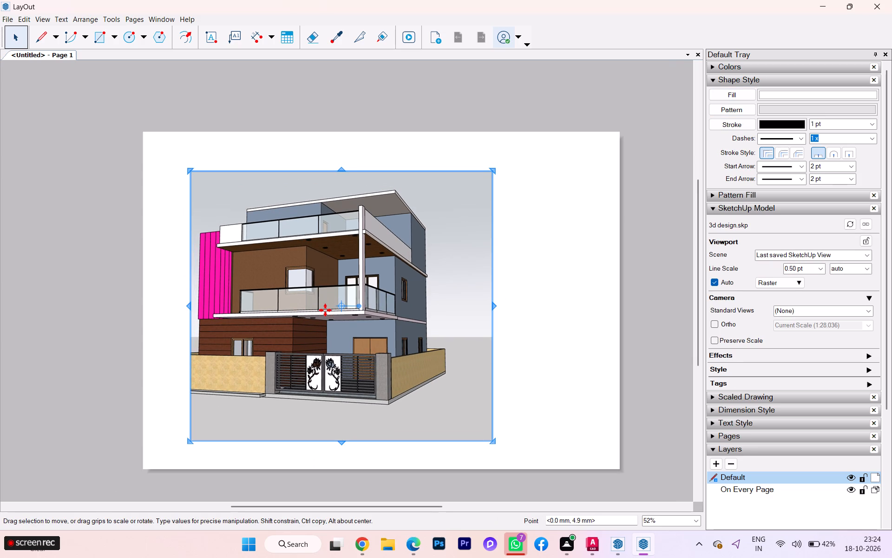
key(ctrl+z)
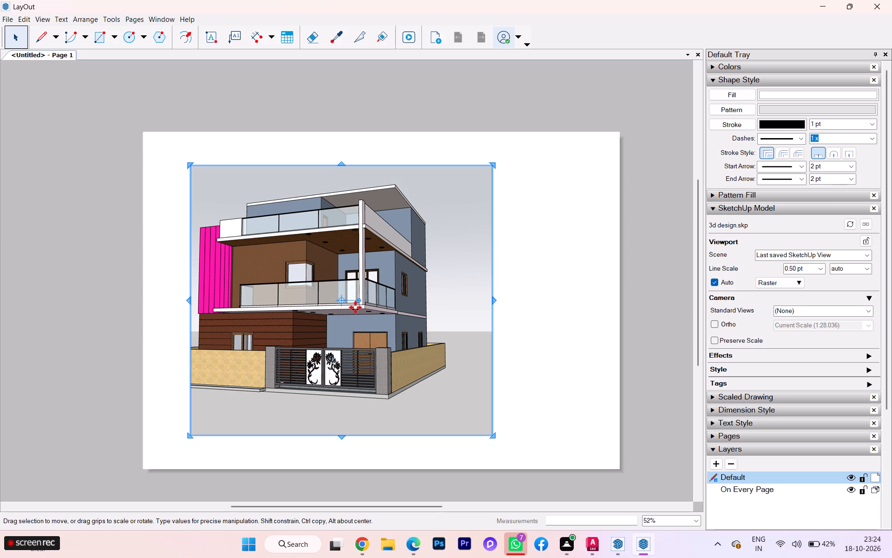
Examine how the house viewport sits on the page, both as a whole sheet and fitted to the drawing extents.
key(space)
middle_drag(401, 289, 400, 302)
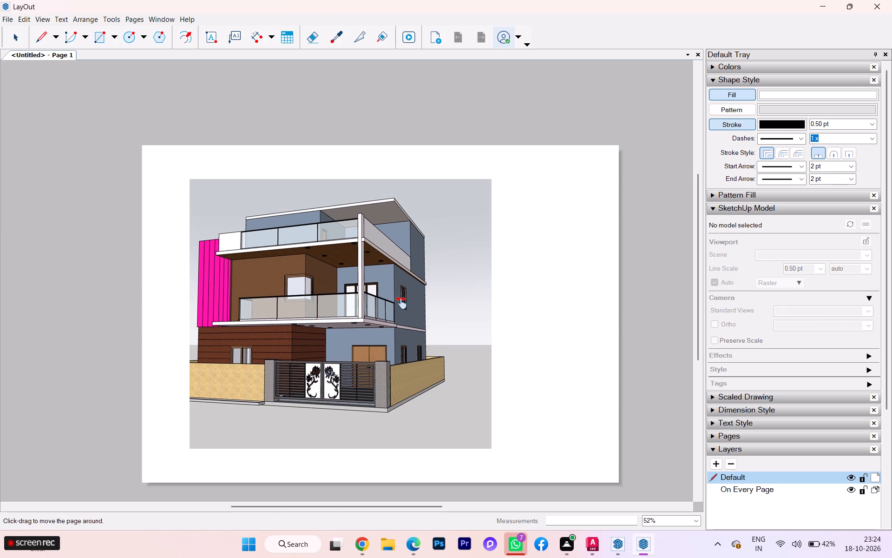
middle_drag(400, 302, 400, 303)
drag(348, 306, 360, 305)
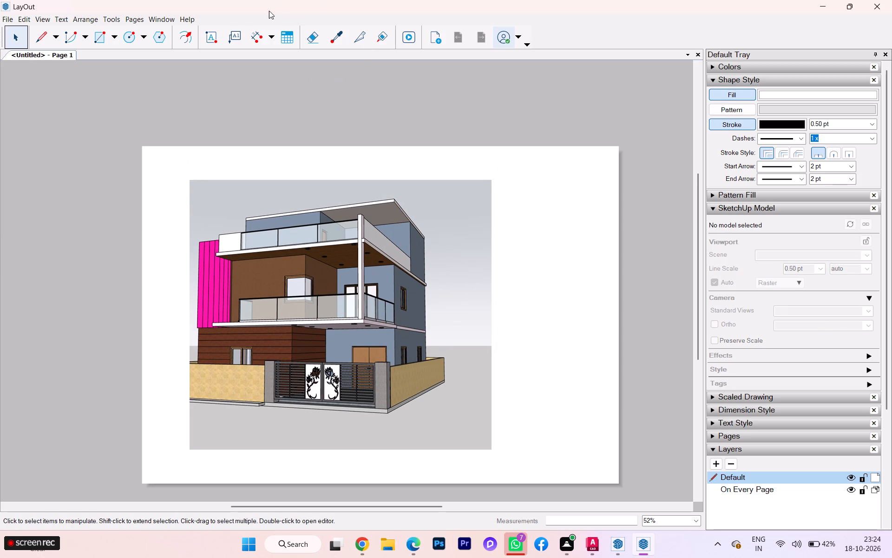
click(85, 35)
click(85, 35)
click(31, 19)
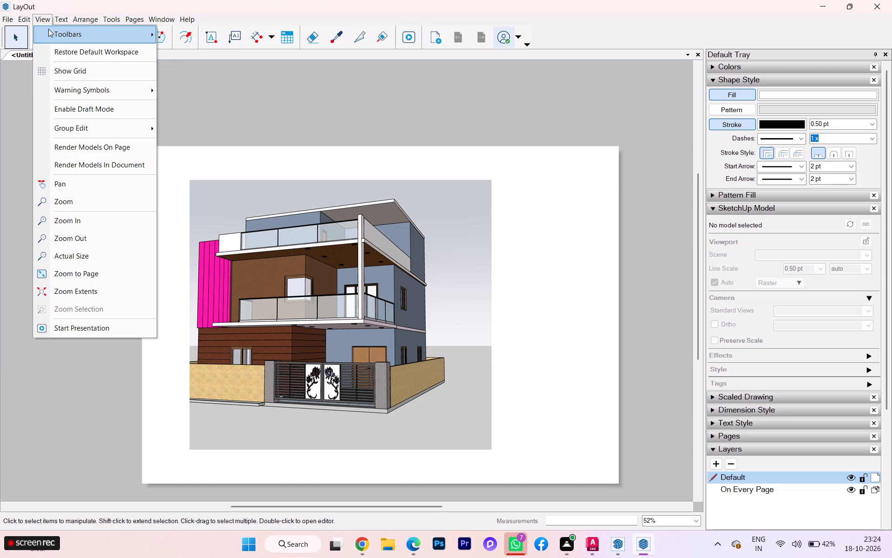
click(75, 185)
middle_drag(307, 311, 308, 321)
drag(308, 321, 305, 308)
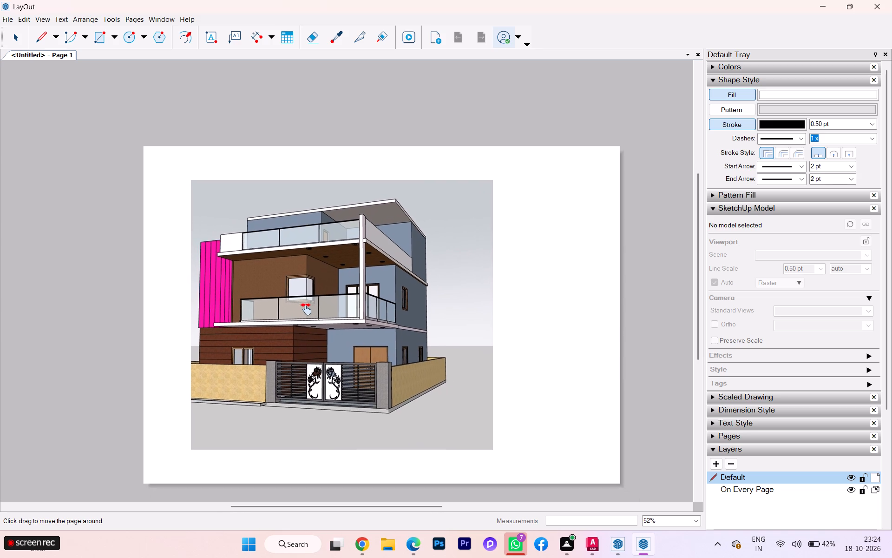
drag(305, 308, 267, 272)
click(29, 17)
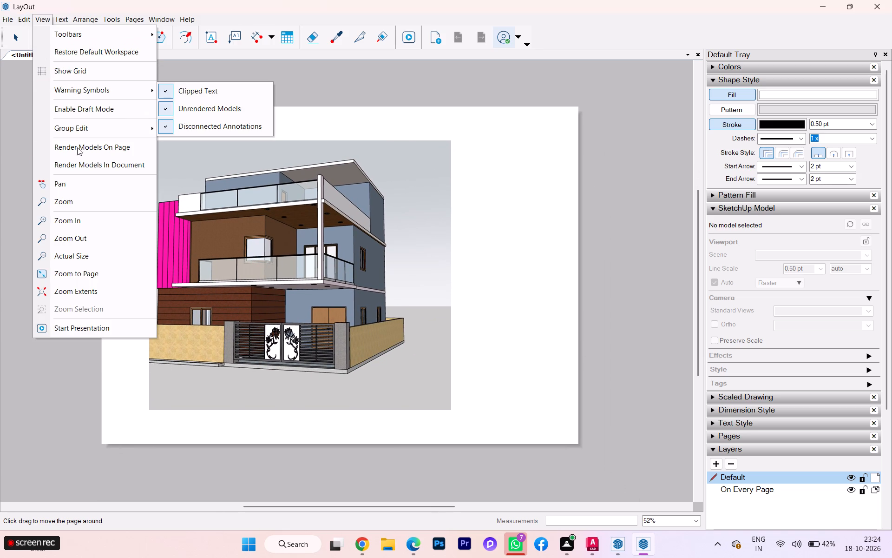
click(86, 243)
scroll(295, 265, up, 1)
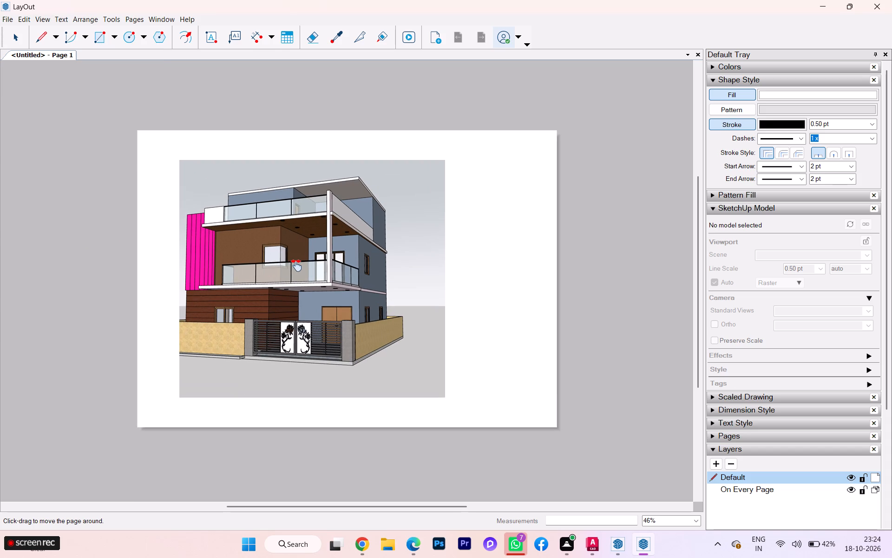
click(27, 26)
click(24, 19)
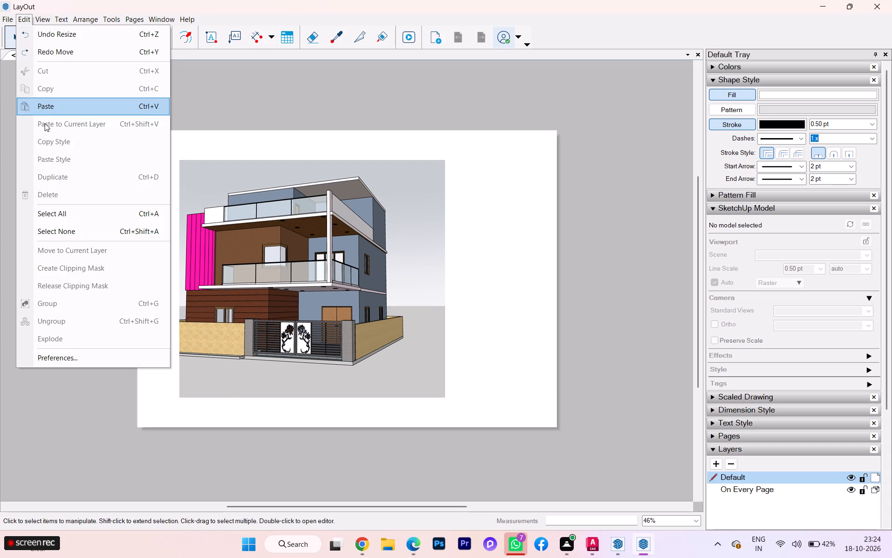
click(50, 13)
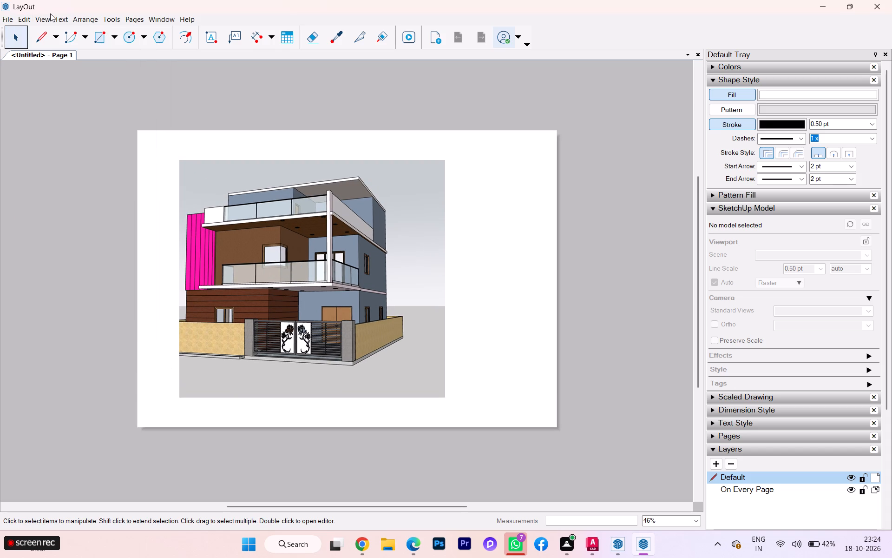
click(50, 13)
click(45, 19)
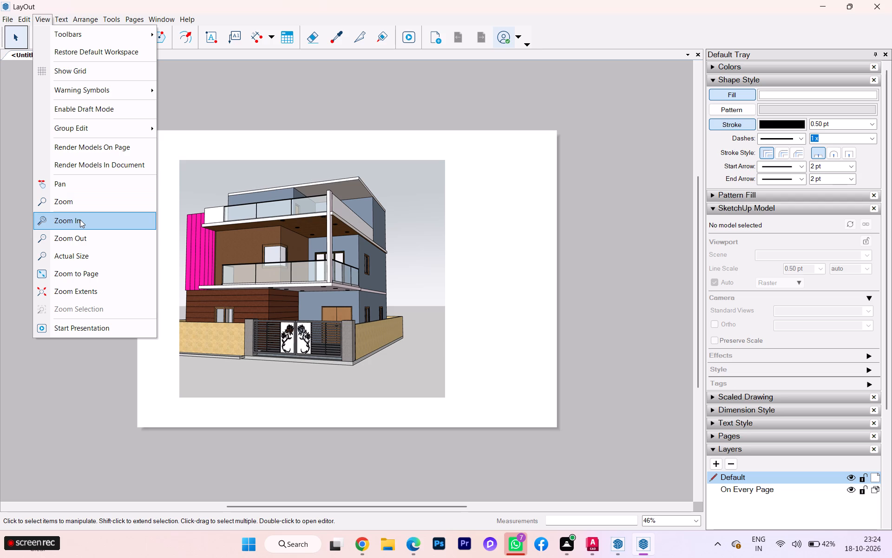
click(66, 290)
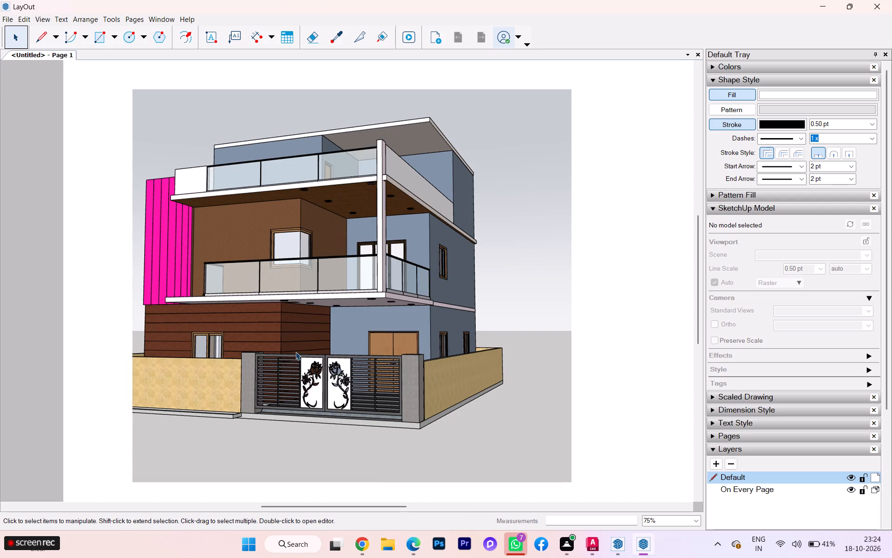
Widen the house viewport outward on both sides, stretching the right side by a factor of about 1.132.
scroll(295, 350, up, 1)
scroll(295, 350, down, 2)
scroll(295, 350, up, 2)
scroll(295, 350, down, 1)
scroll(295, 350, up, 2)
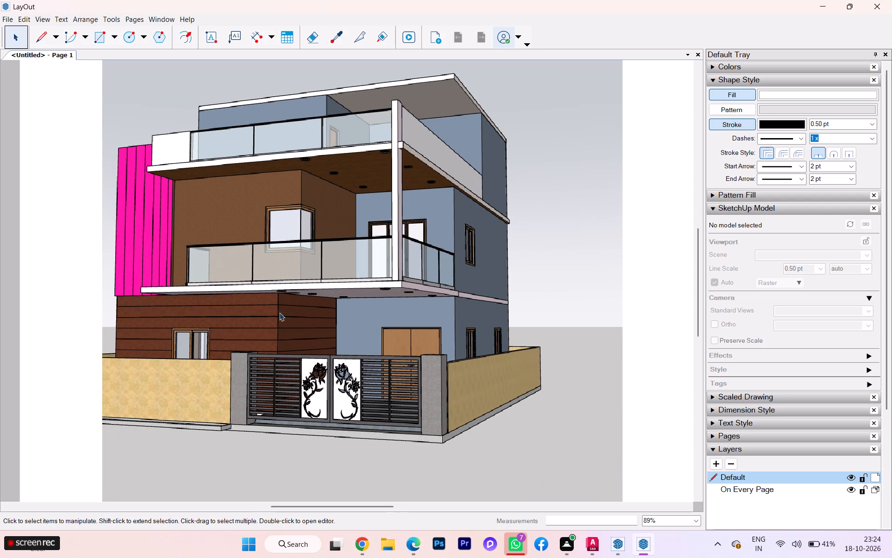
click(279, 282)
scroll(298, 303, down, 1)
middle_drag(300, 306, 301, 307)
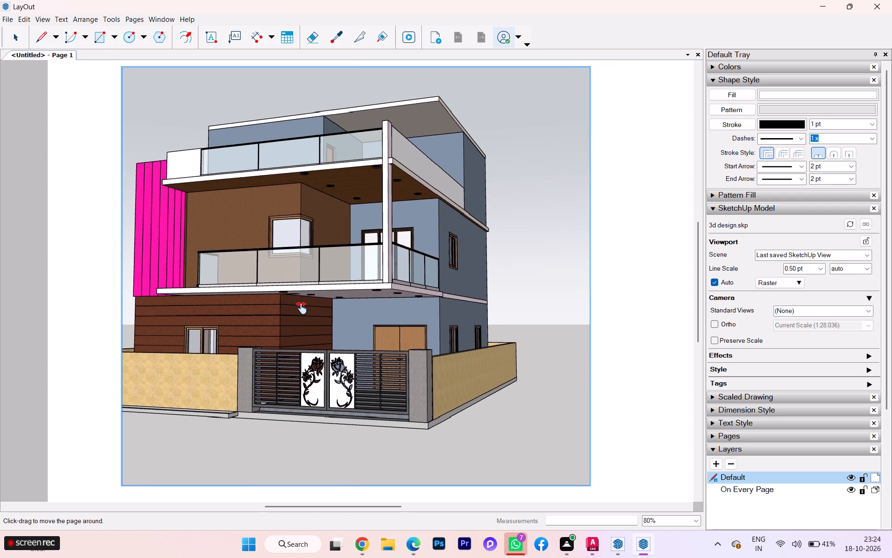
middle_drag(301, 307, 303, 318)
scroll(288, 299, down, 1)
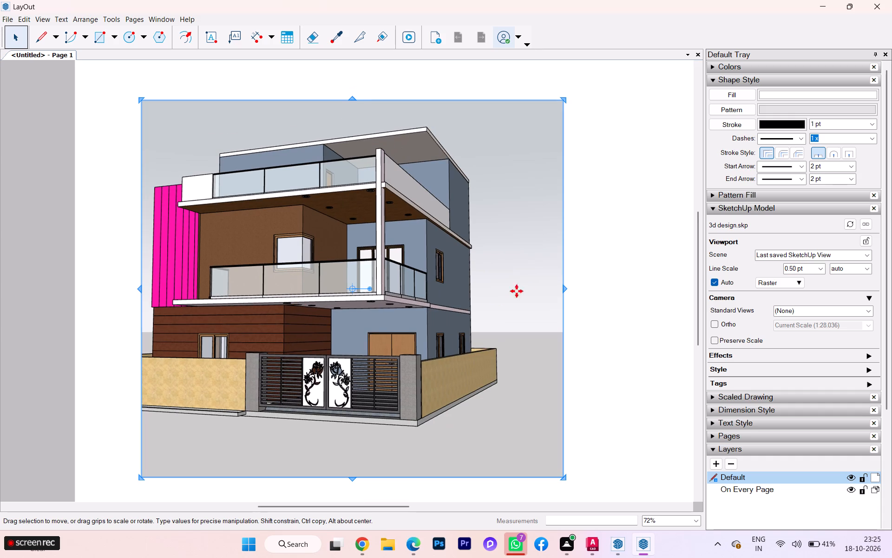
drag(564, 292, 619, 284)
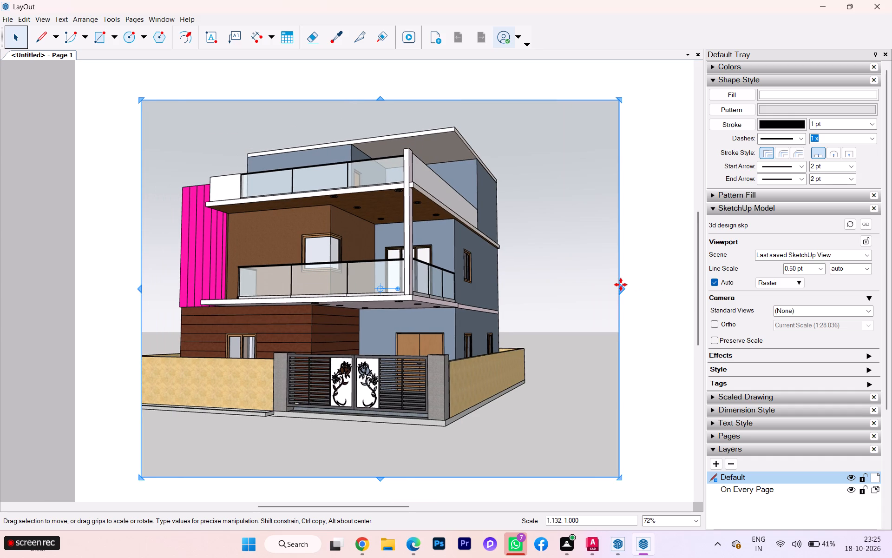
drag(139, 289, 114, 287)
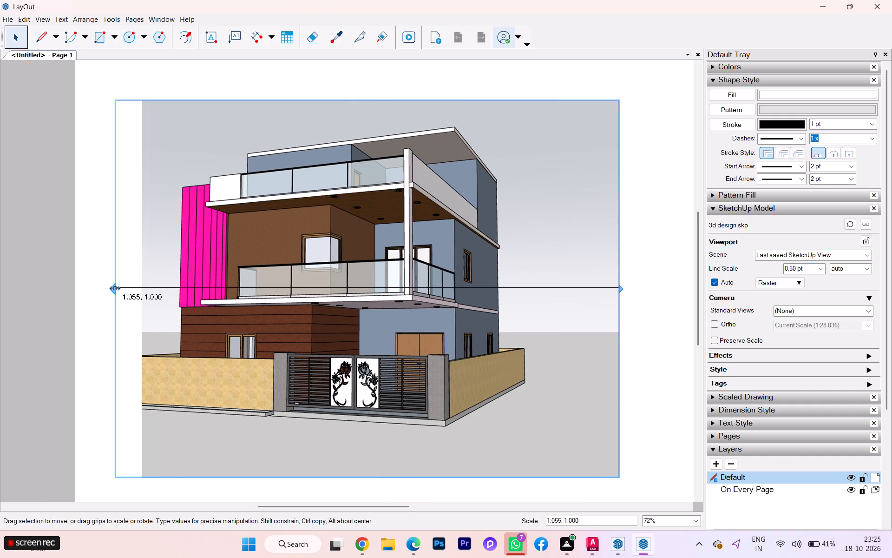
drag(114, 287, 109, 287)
Resize the viewport's left and right sides so it frames the whole house and compound wall with modest side margins.
scroll(437, 347, down, 2)
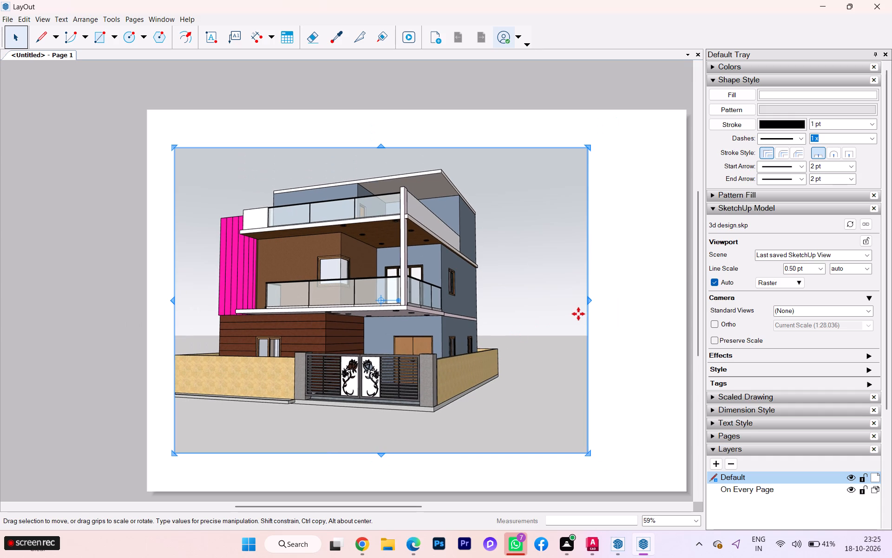
drag(592, 299, 554, 306)
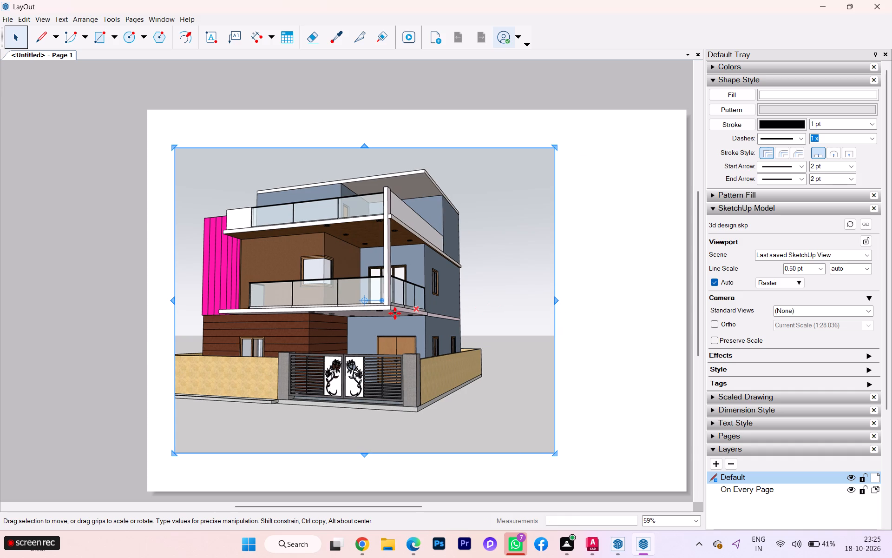
drag(173, 298, 145, 301)
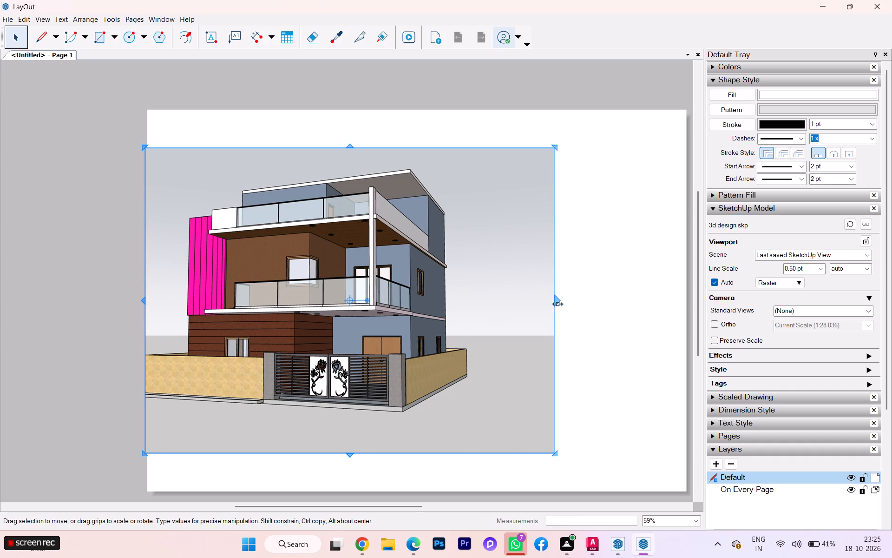
drag(557, 301, 677, 299)
scroll(346, 299, up, 1)
scroll(346, 299, down, 1)
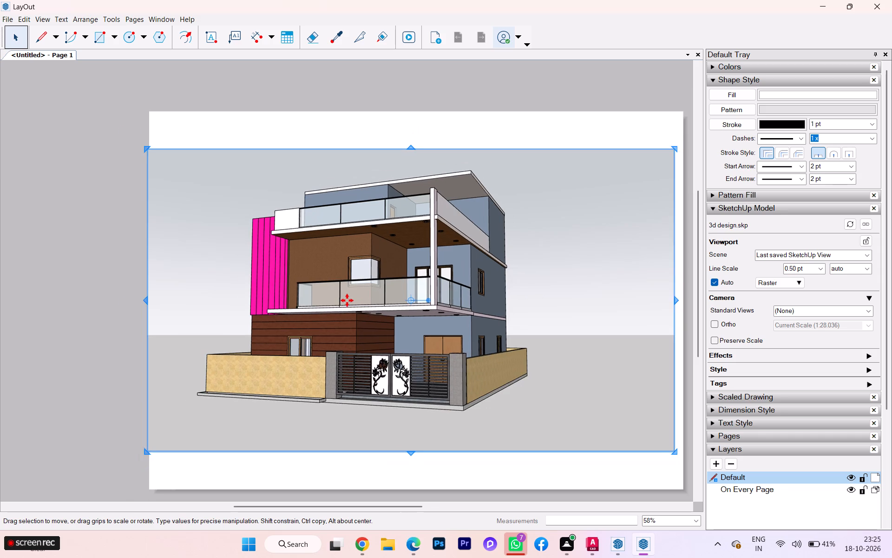
scroll(346, 299, down, 1)
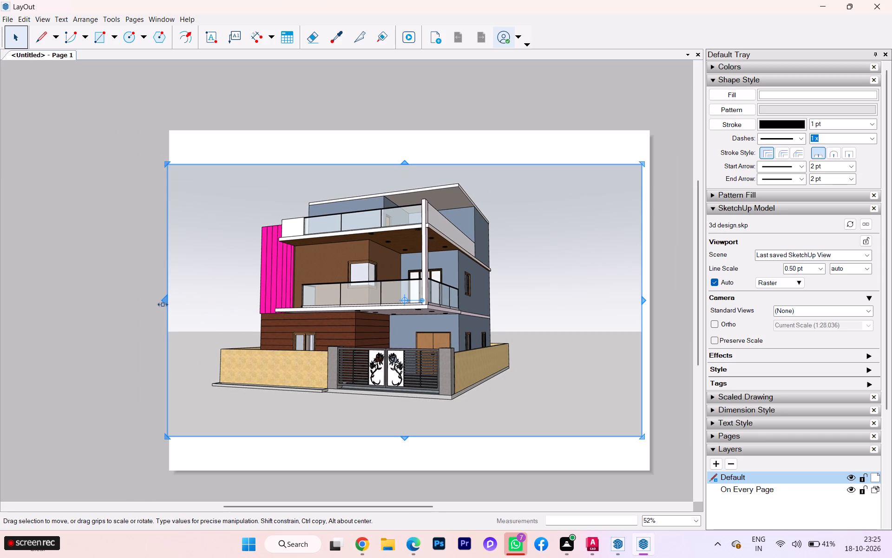
drag(166, 299, 206, 300)
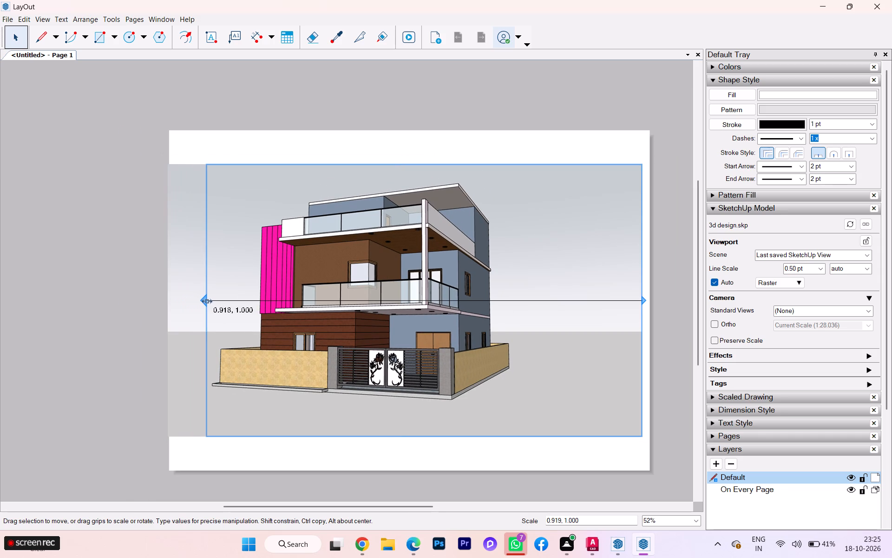
drag(206, 300, 210, 300)
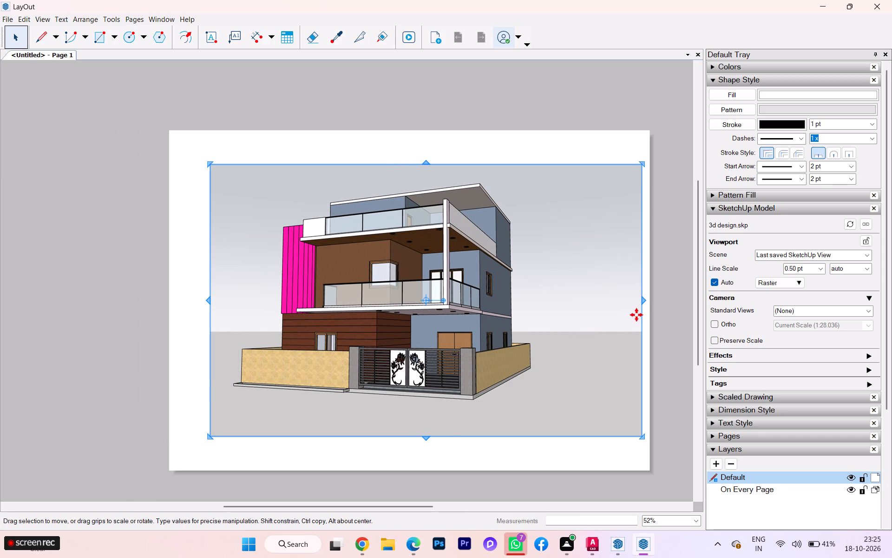
drag(643, 302, 547, 310)
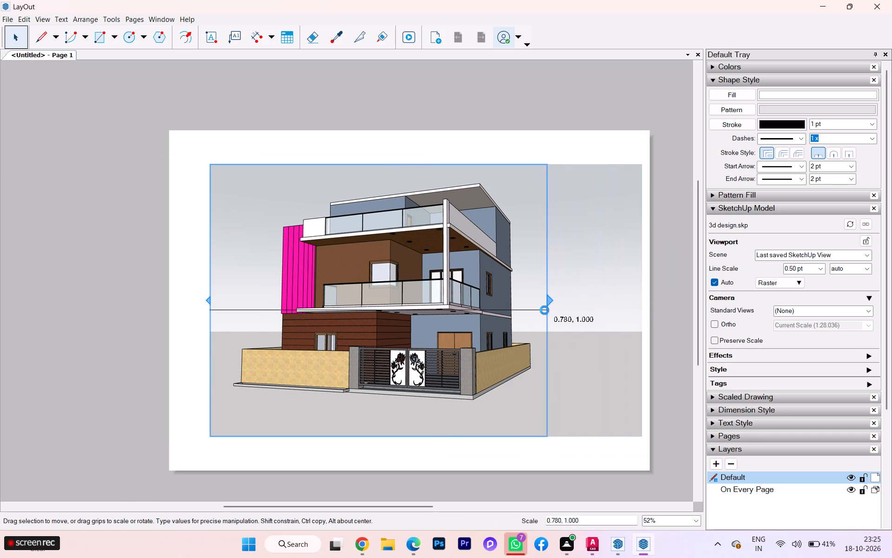
drag(550, 303, 597, 303)
scroll(377, 296, up, 2)
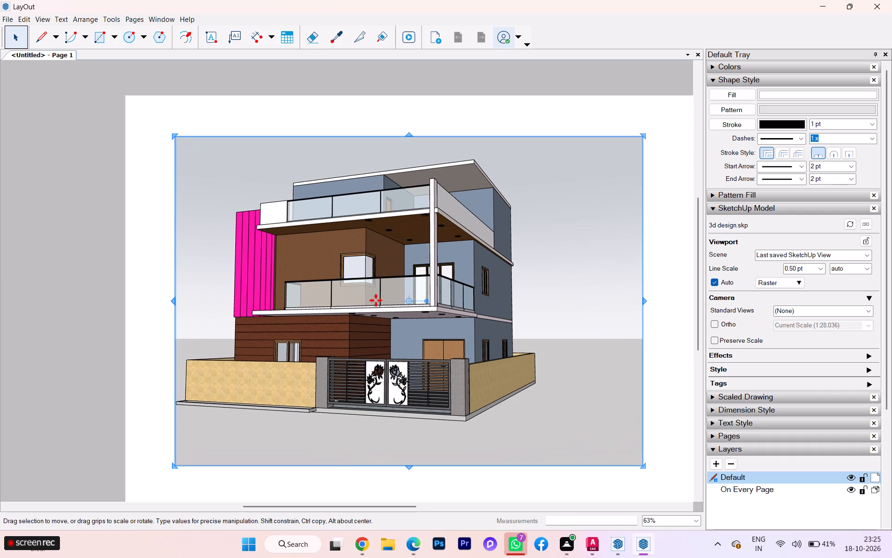
scroll(377, 333, down, 1)
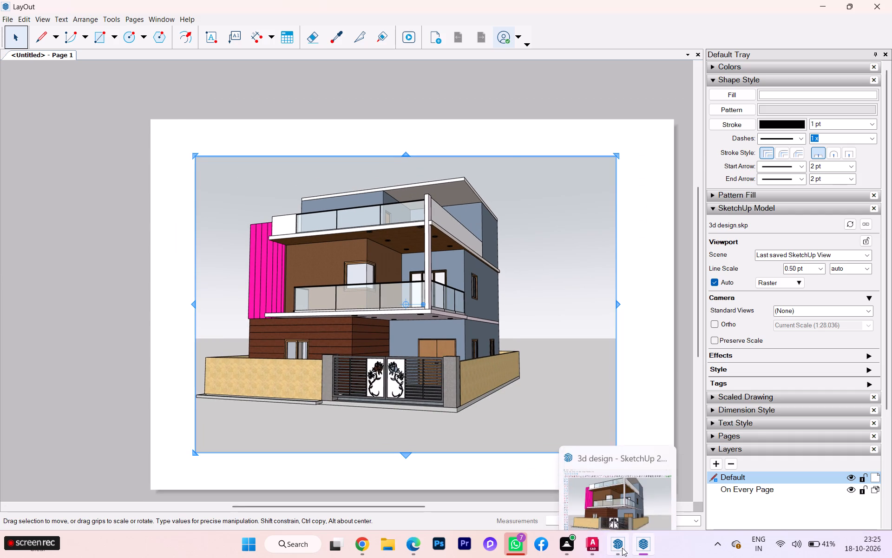
Switch to SketchUp and send the house model to a new LayOut document on plain A3 Landscape paper.
click(612, 496)
middle_drag(443, 404, 439, 411)
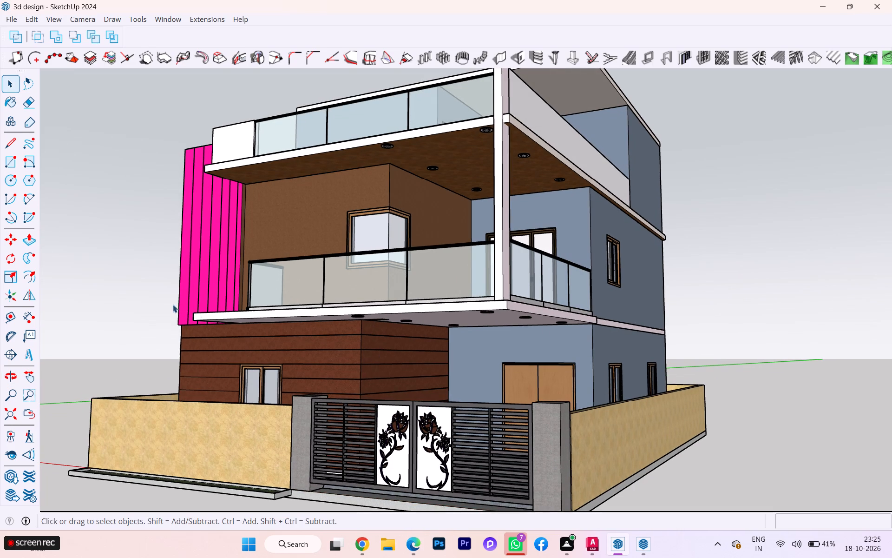
click(8, 18)
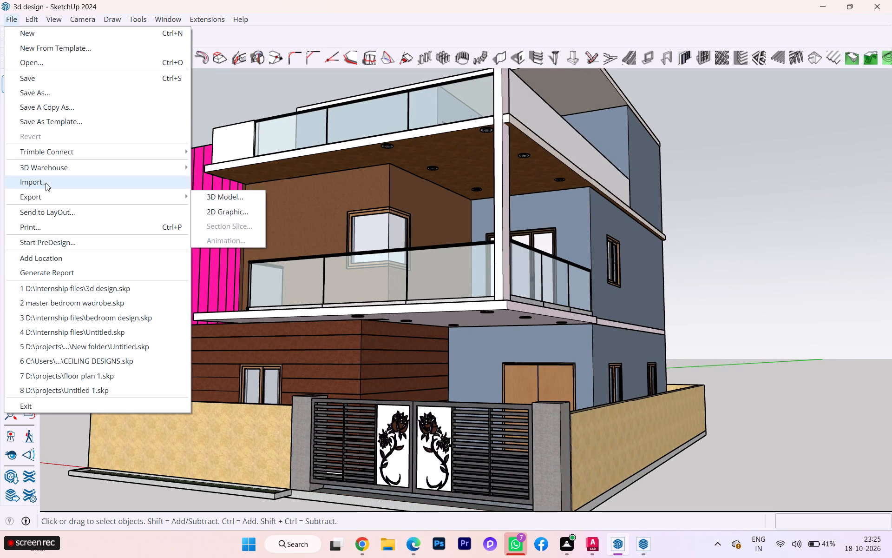
click(41, 214)
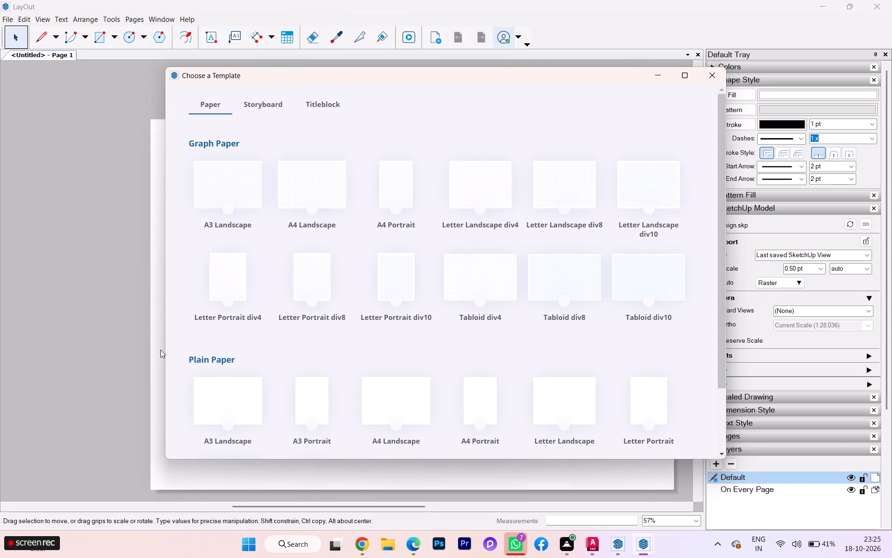
click(231, 392)
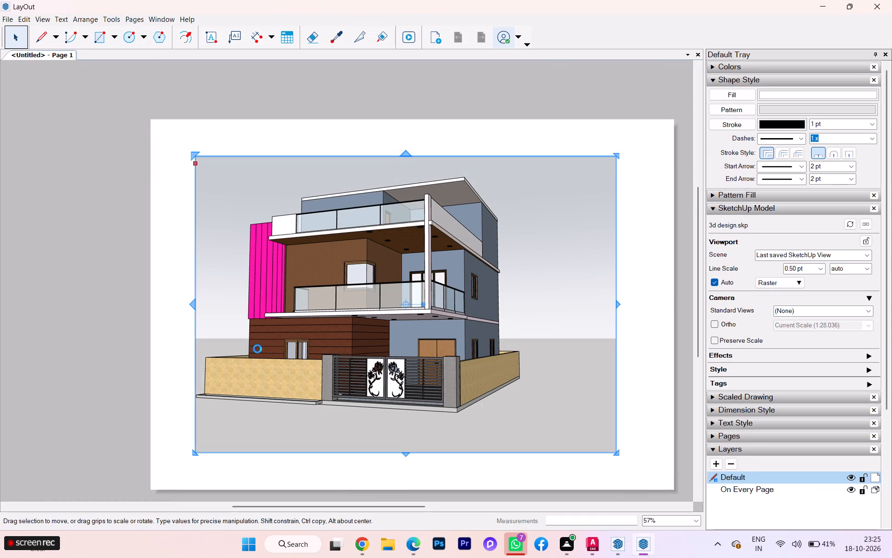
scroll(291, 339, down, 1)
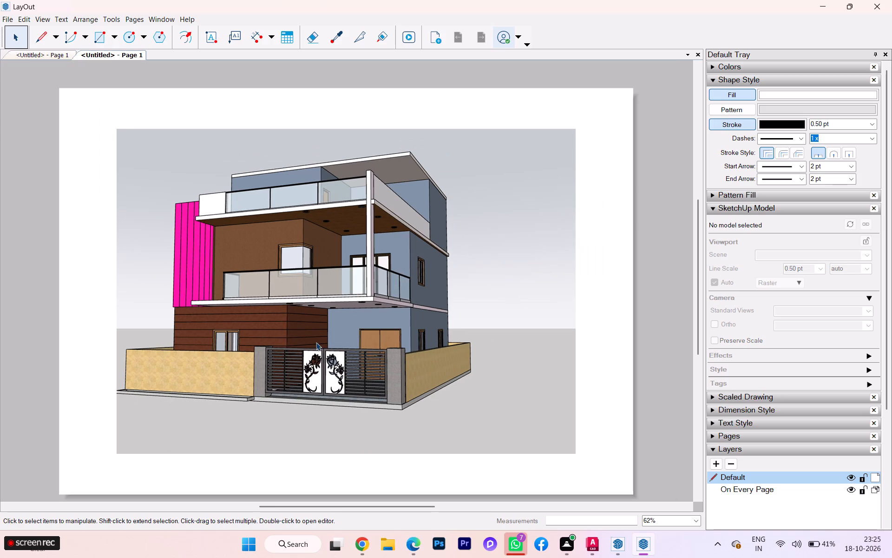
Widen the house viewport slightly along its right edge so the whole compound wall fits inside the frame.
click(509, 317)
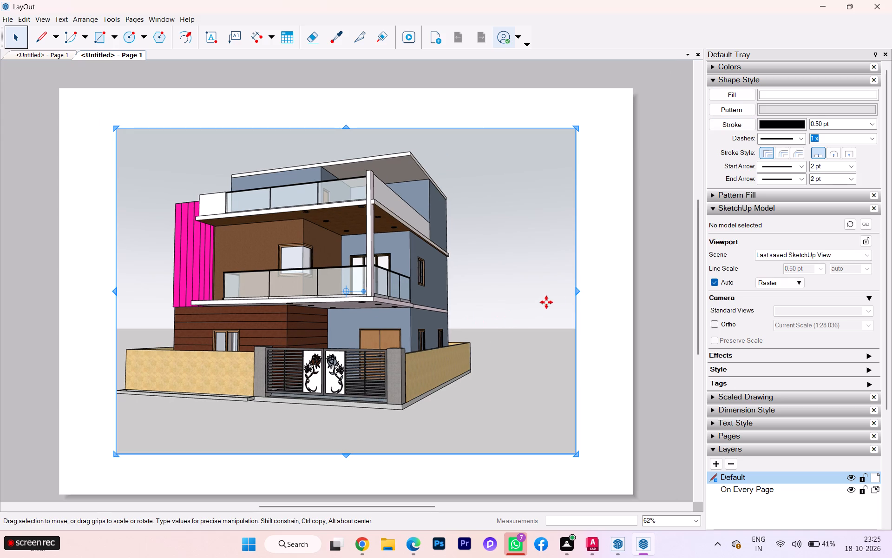
drag(579, 291, 609, 286)
drag(610, 292, 619, 293)
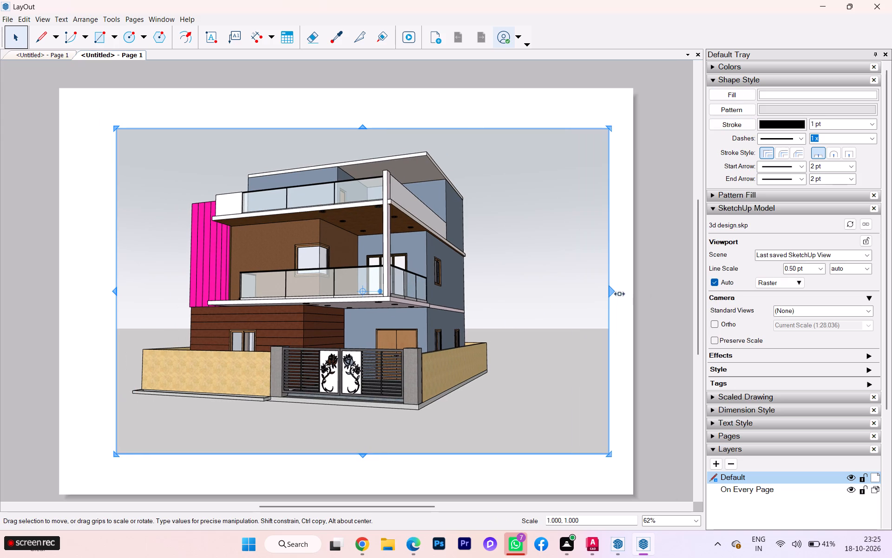
drag(619, 293, 627, 293)
click(627, 291)
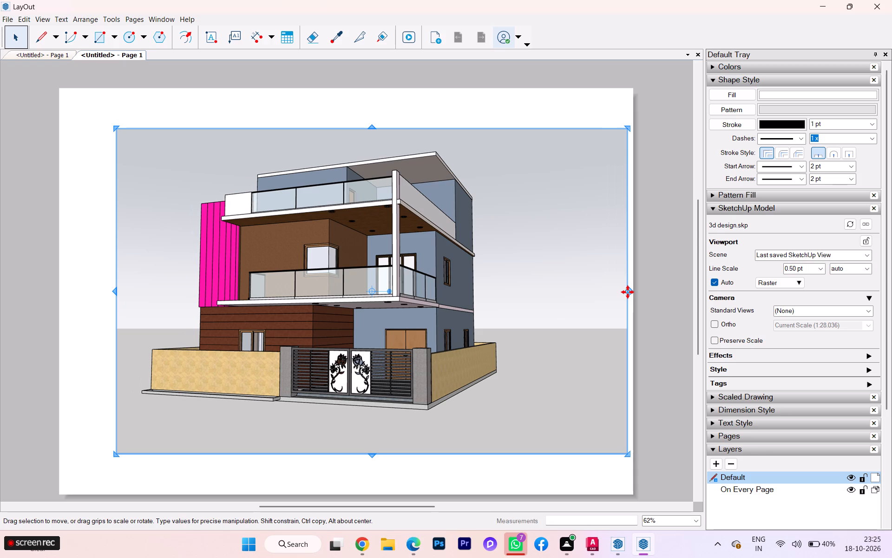
drag(629, 292, 586, 298)
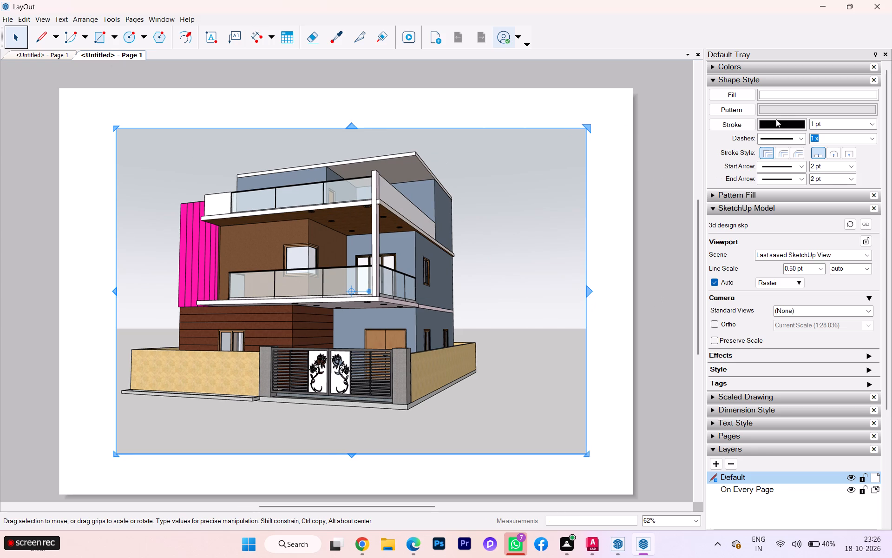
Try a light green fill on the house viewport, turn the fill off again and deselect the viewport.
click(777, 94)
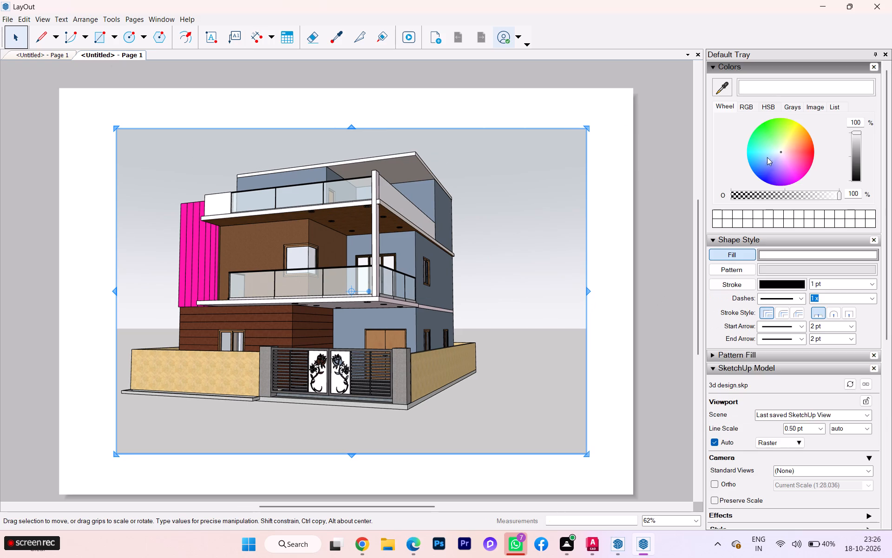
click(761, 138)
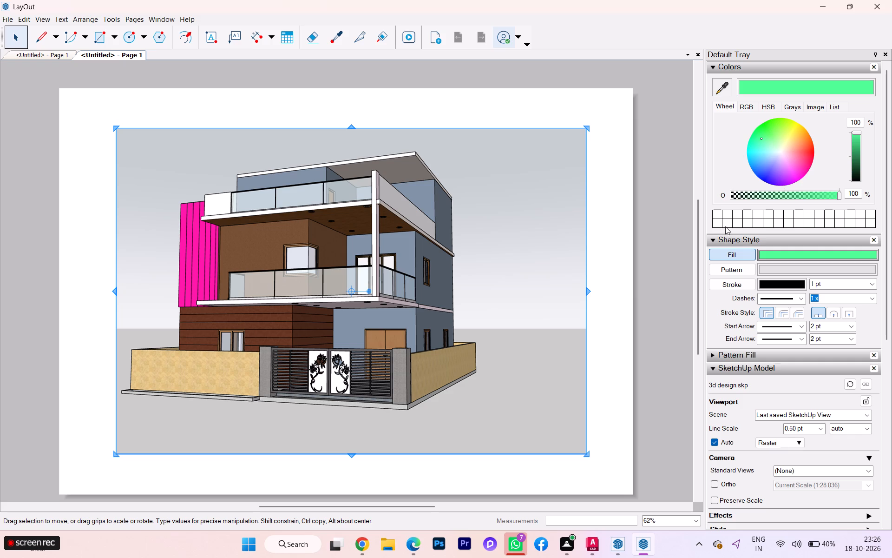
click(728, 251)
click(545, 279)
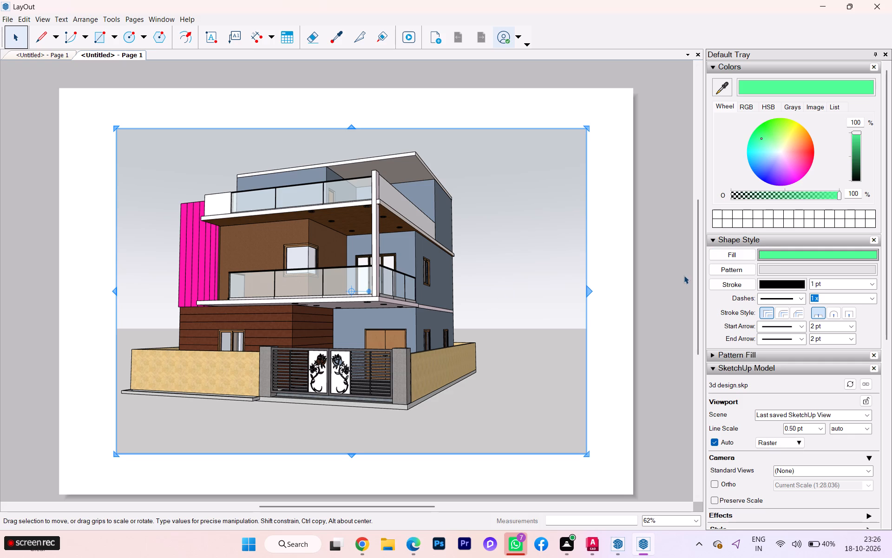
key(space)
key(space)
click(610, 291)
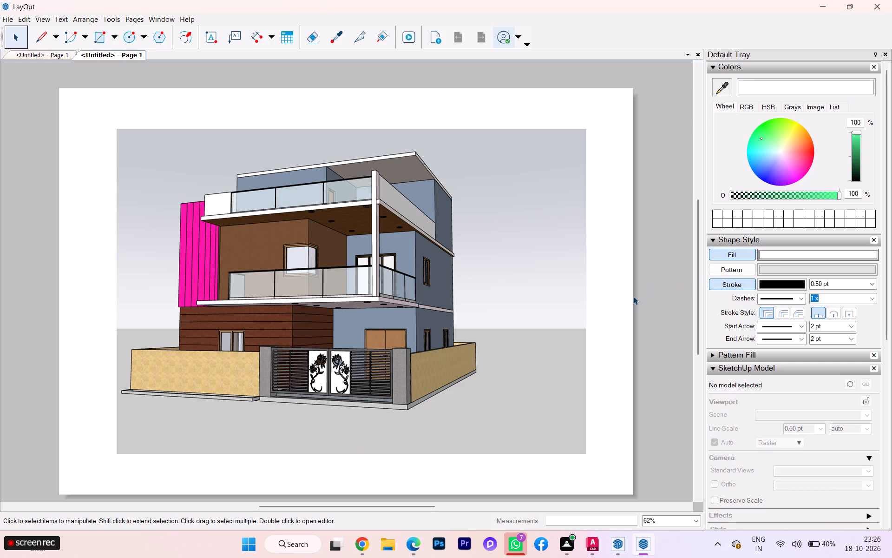
Set the house viewport's line scale to 0.60 pt and its dash scale to 2.50 x.
scroll(398, 292, down, 1)
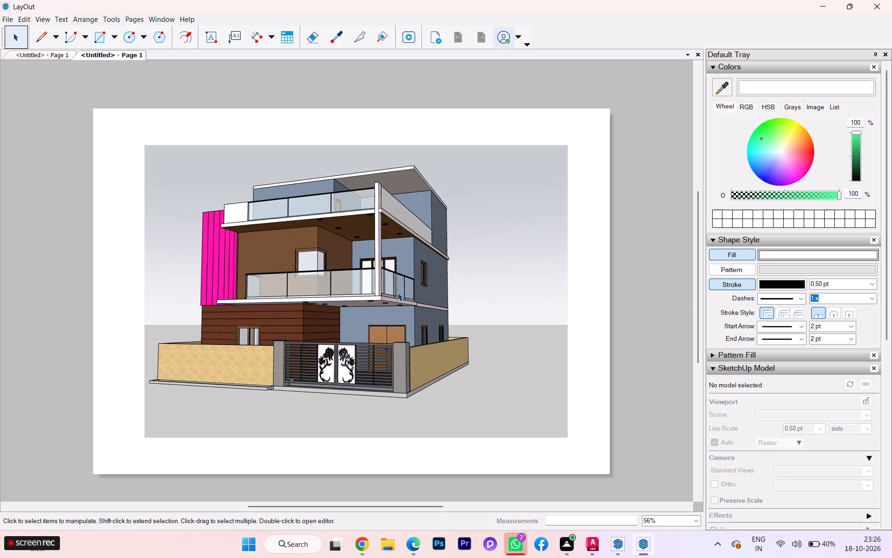
scroll(398, 292, up, 1)
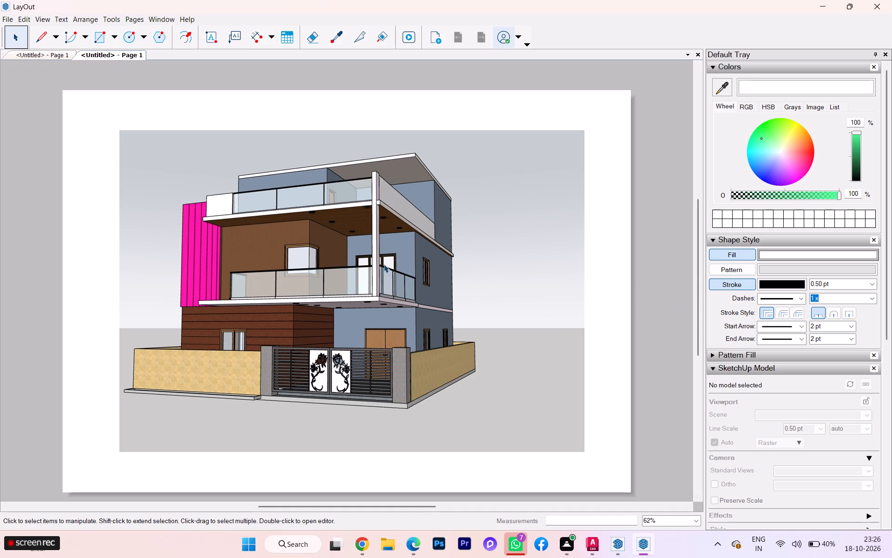
click(714, 366)
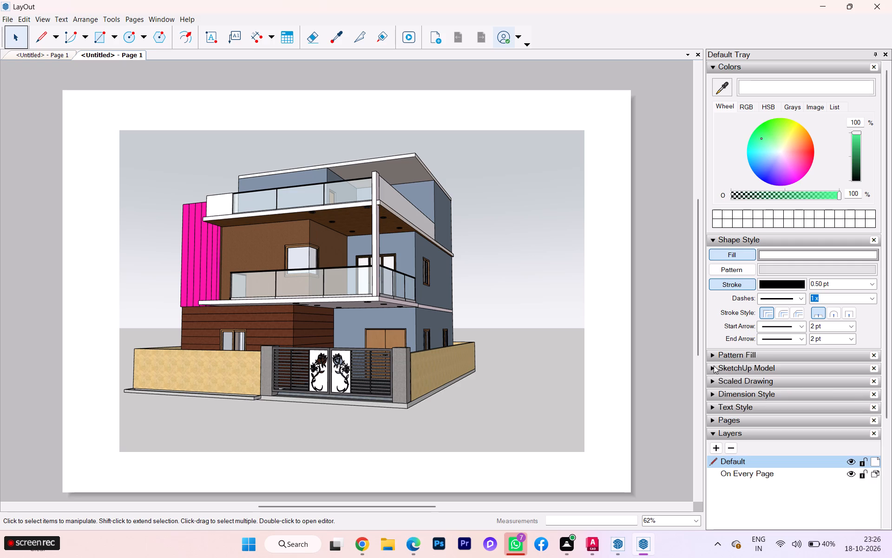
click(724, 367)
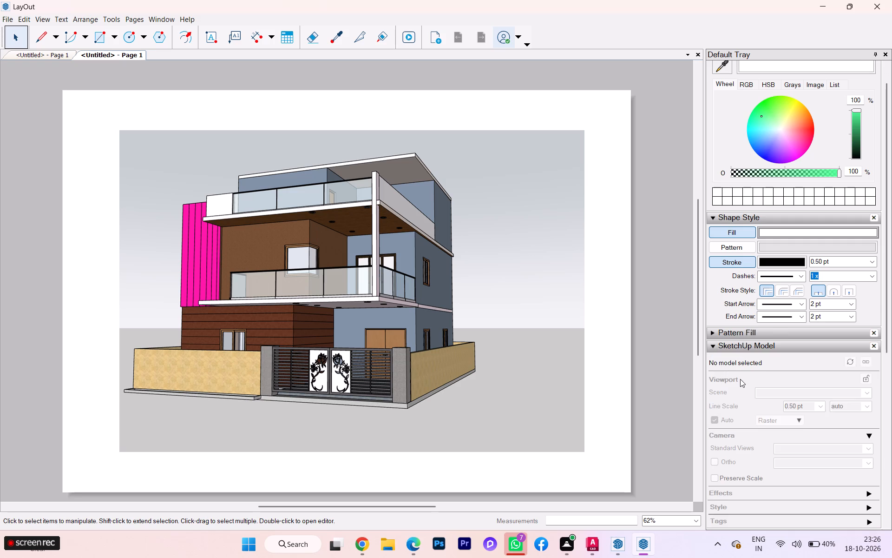
scroll(740, 379, down, 1)
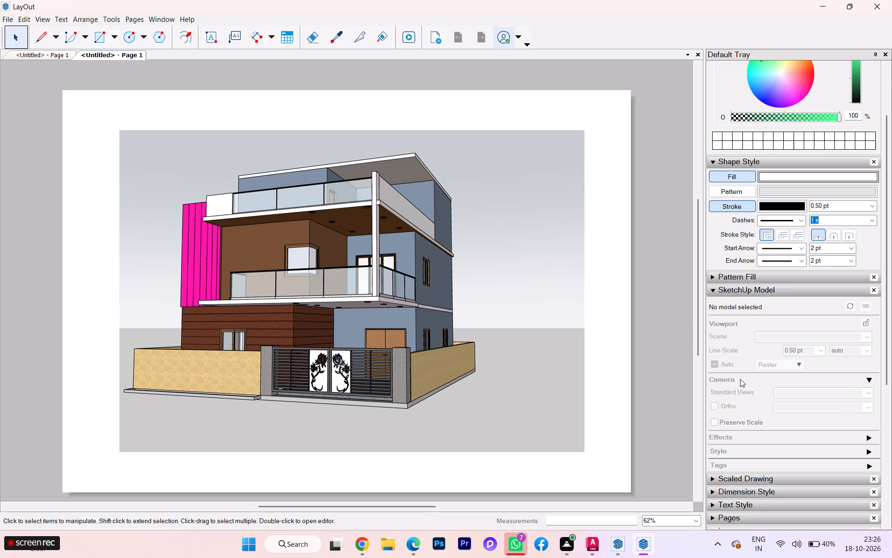
scroll(740, 379, up, 1)
click(411, 338)
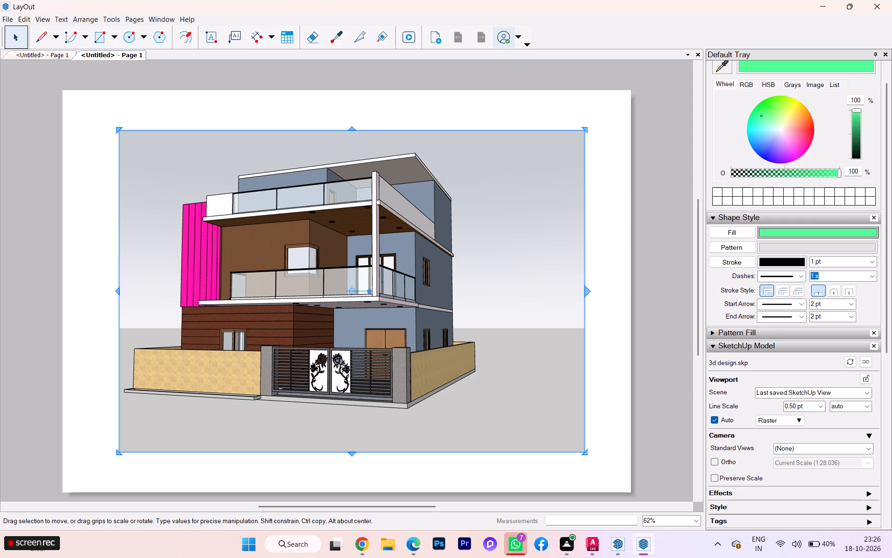
click(819, 410)
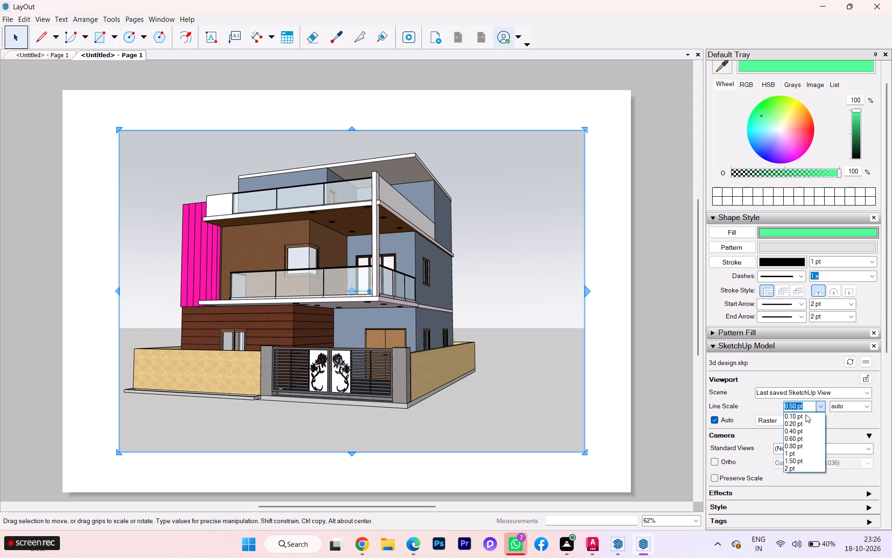
click(793, 437)
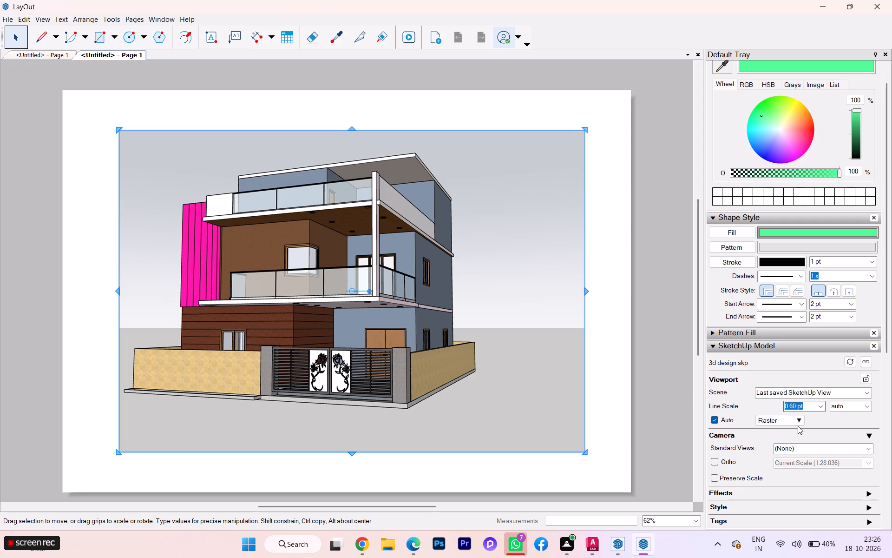
click(841, 407)
click(873, 404)
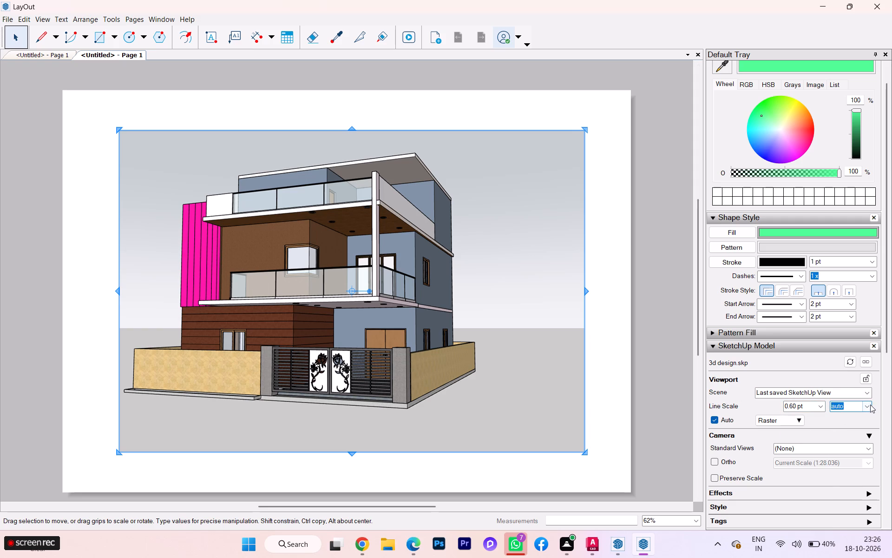
click(866, 407)
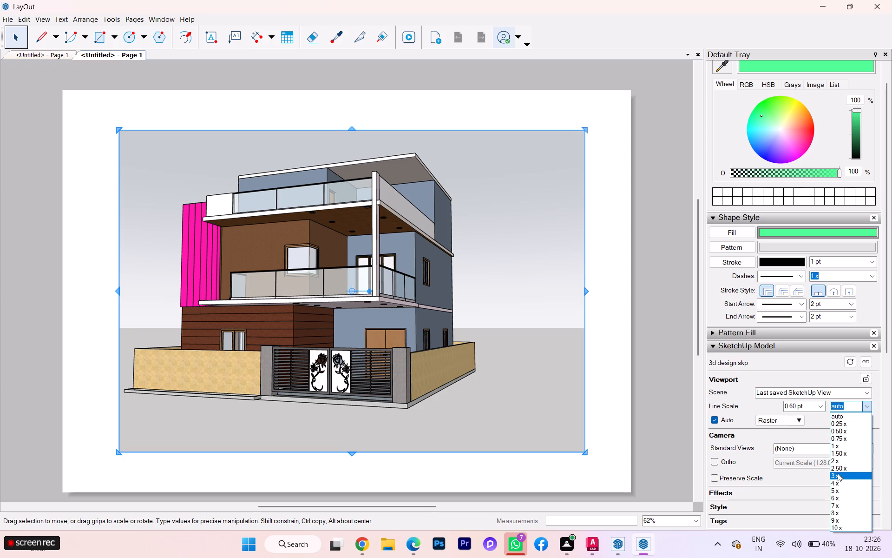
click(835, 469)
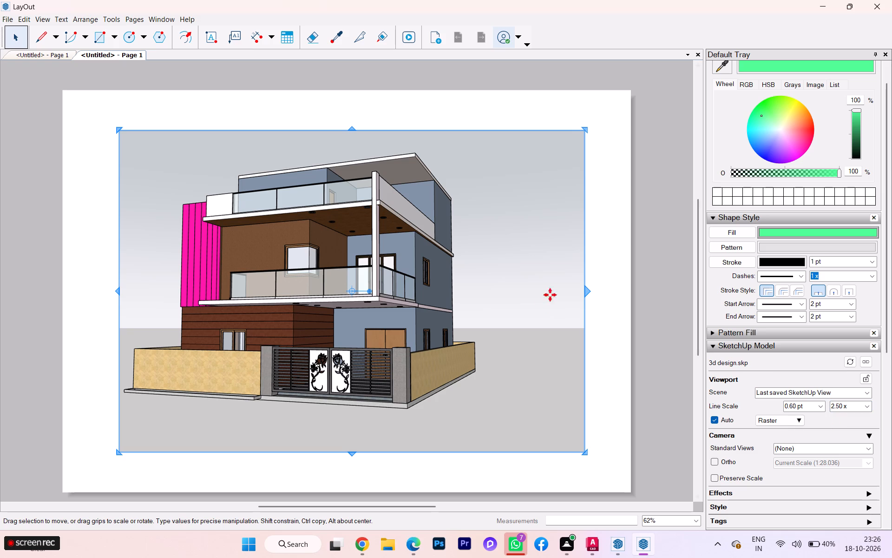
key(space)
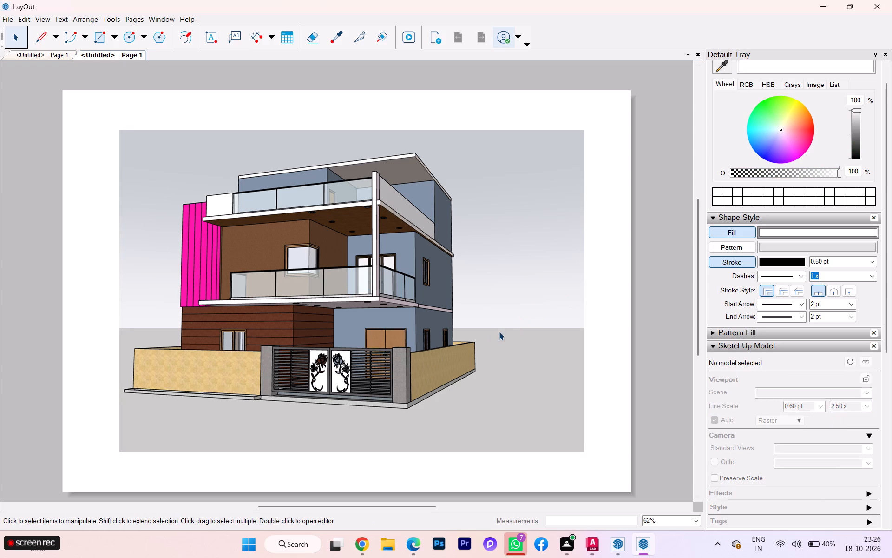
Change the house viewport's rendering mode to Vector and suppress the vector rendering warning for future changes.
click(374, 350)
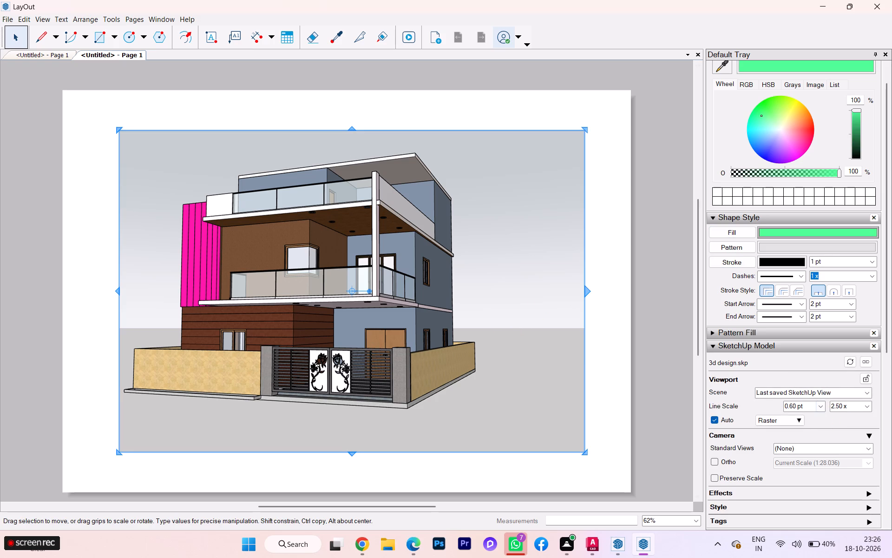
click(791, 420)
click(781, 432)
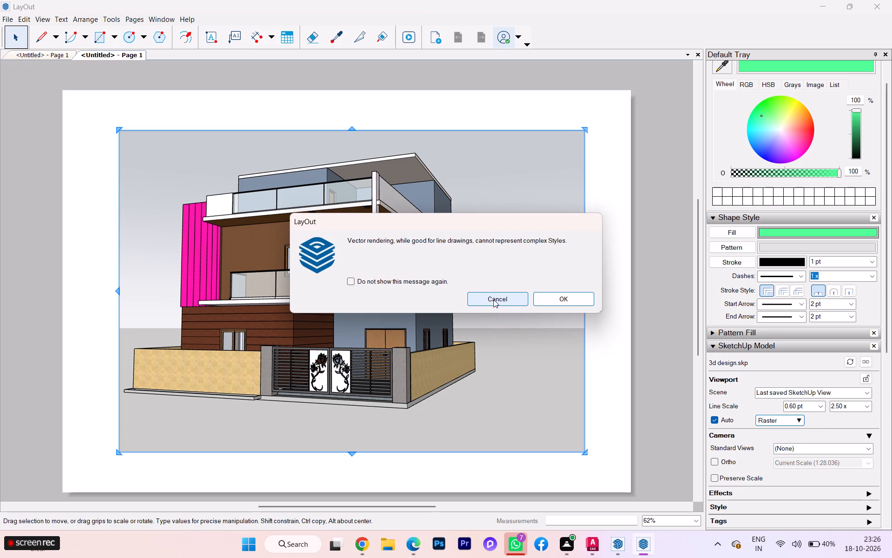
click(377, 282)
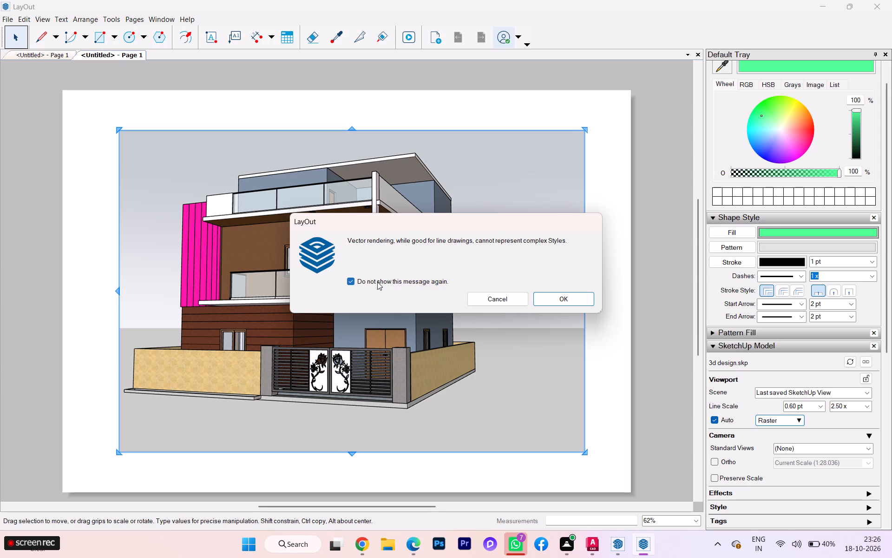
click(586, 296)
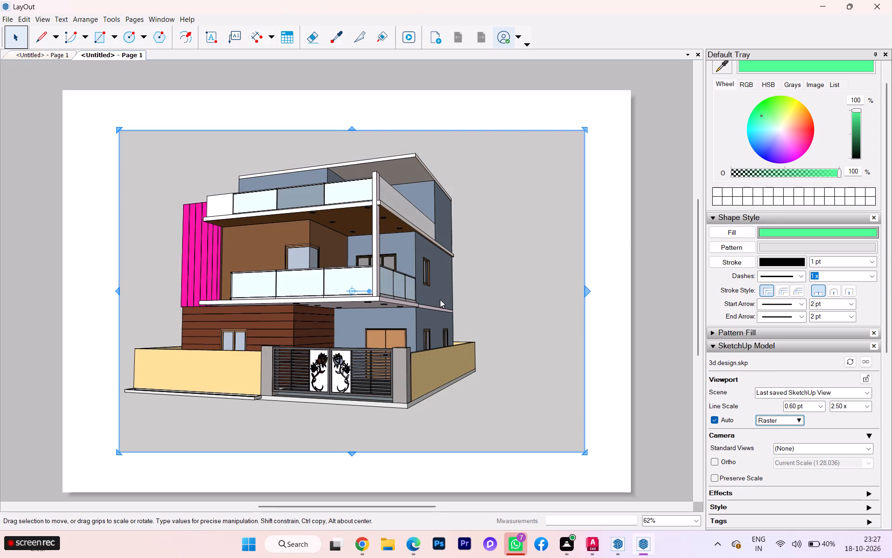
Examine the vector-rendered house viewport on the page, up close and as a whole sheet.
scroll(446, 299, up, 2)
scroll(459, 305, down, 2)
scroll(467, 311, up, 1)
scroll(467, 311, down, 1)
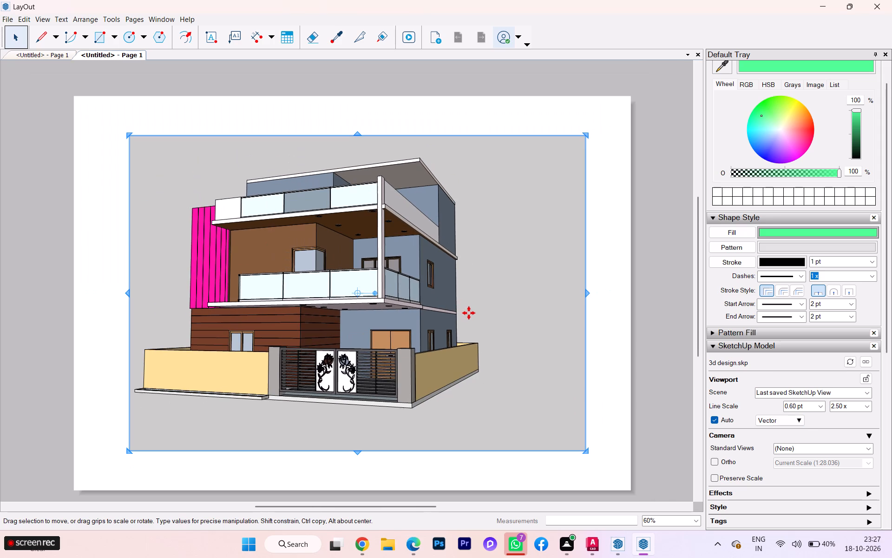
key(space)
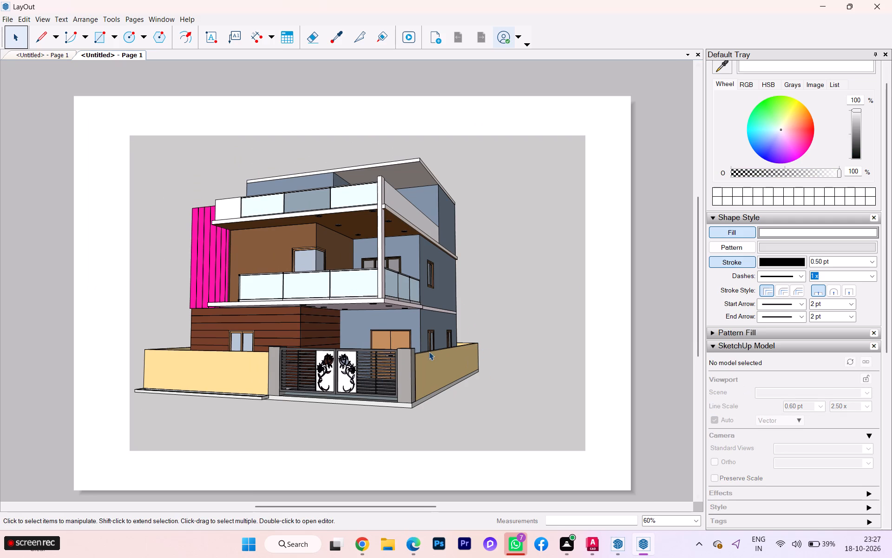
scroll(429, 352, up, 1)
scroll(434, 350, down, 1)
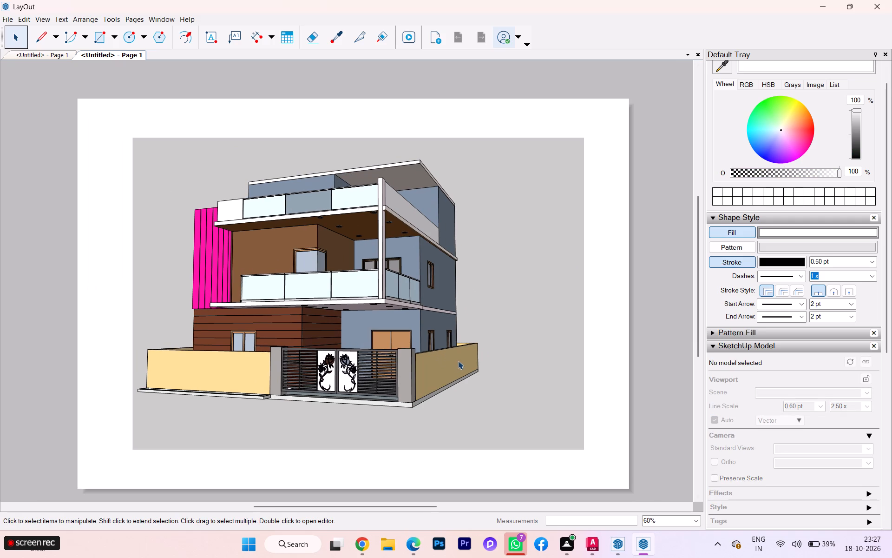
Print all pages in landscape with Microsoft Print to PDF, with printing to a file turned on.
click(4, 17)
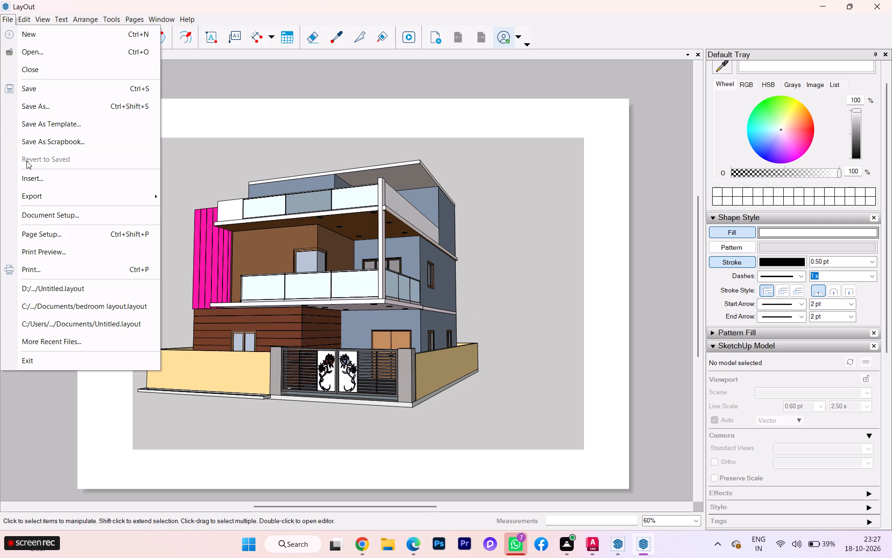
click(54, 269)
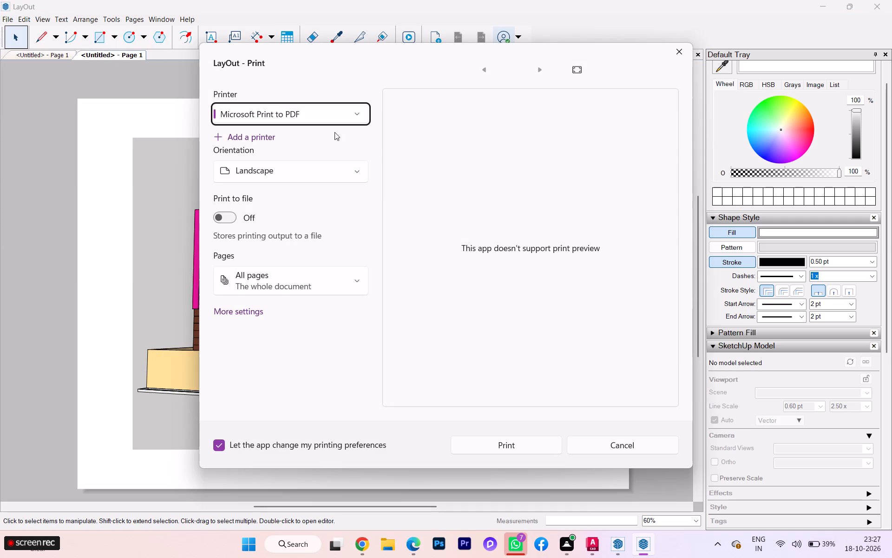
click(211, 217)
click(216, 217)
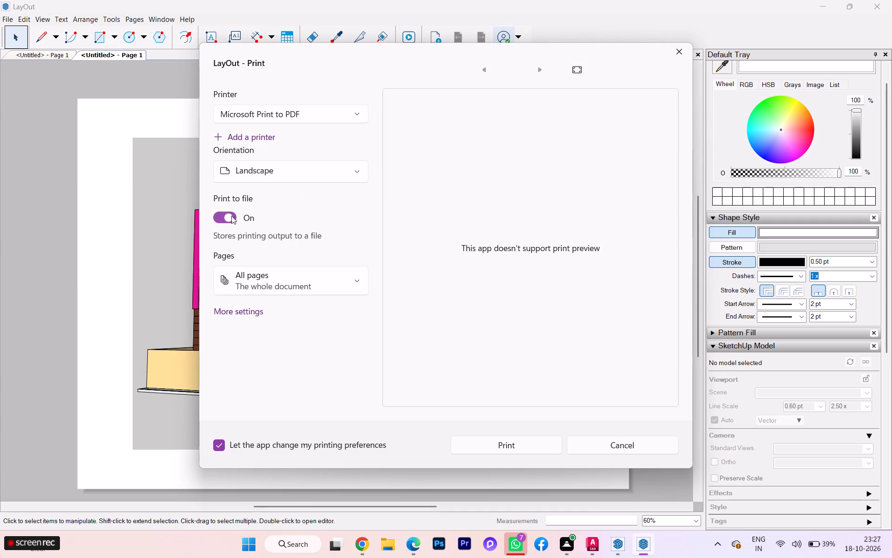
click(509, 441)
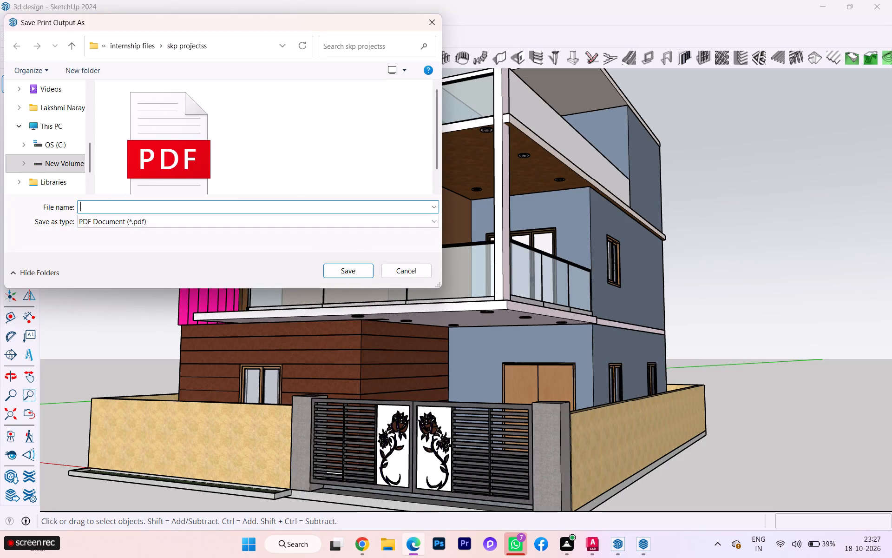
Name the PDF print output 3d house in the skp projectss folder.
click(132, 207)
key(3)
key(BackSpace)
key(3)
text(d house)
key(space)
key(alt+Tab)
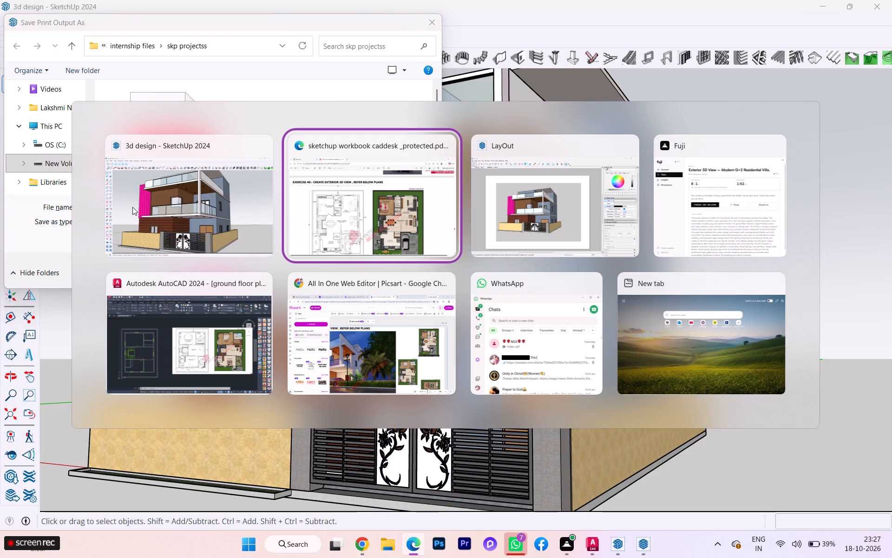
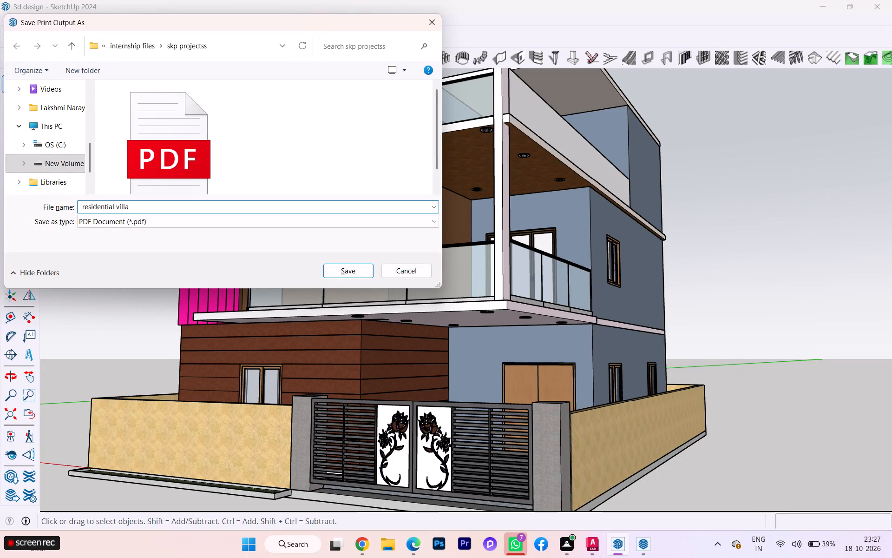
Save the print output as a PDF named residential villa.pdf in the skp projectss folder.
text(.pds)
key(BackSpace)
key(f)
click(351, 274)
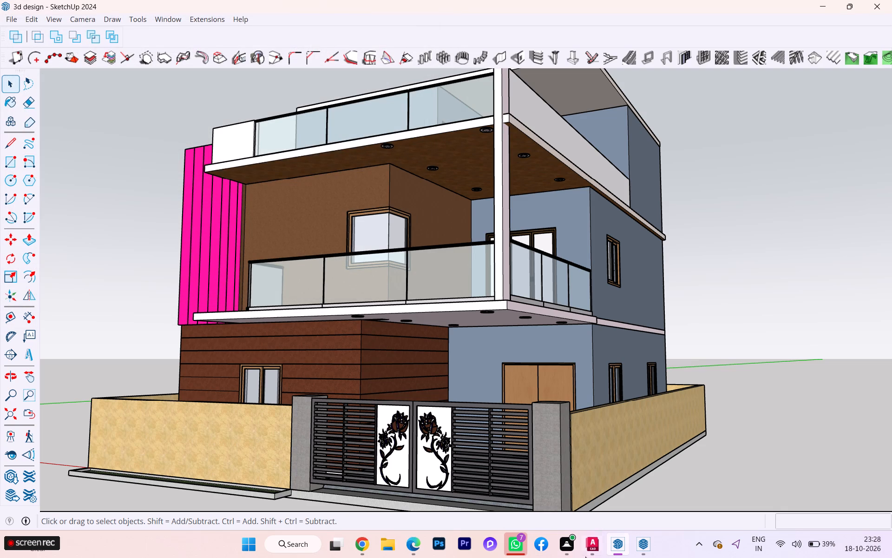
Examine the villa's exterior from the front and side, including the balconies, gate and compound wall.
scroll(468, 388, down, 4)
middle_drag(464, 395, 452, 438)
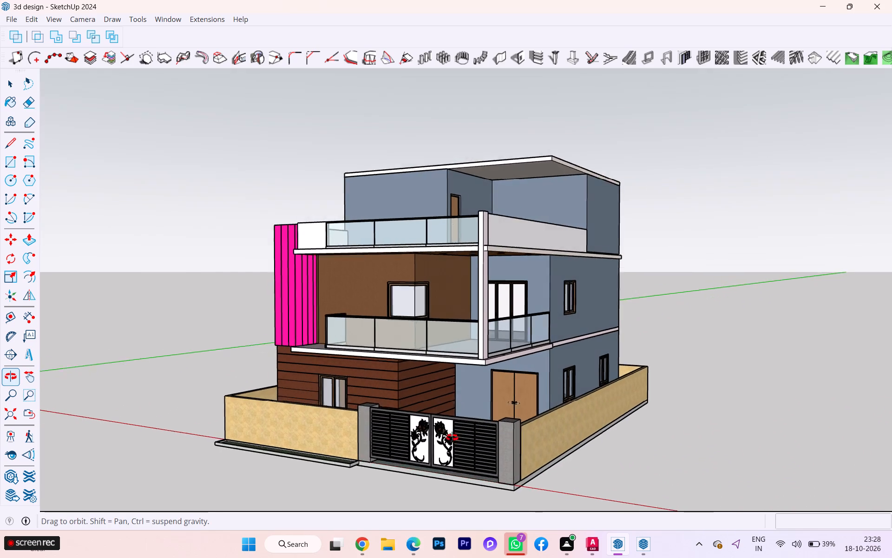
middle_drag(452, 438, 446, 469)
scroll(477, 445, up, 1)
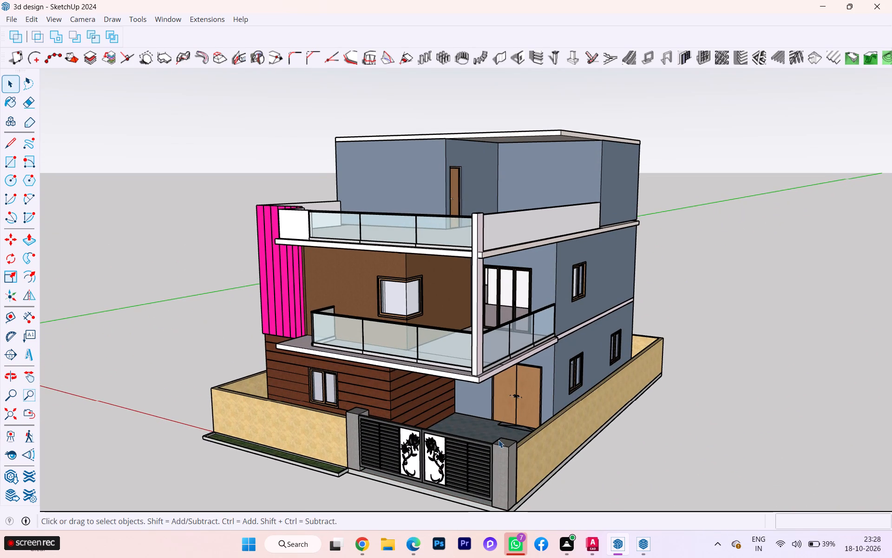
middle_drag(482, 441, 459, 441)
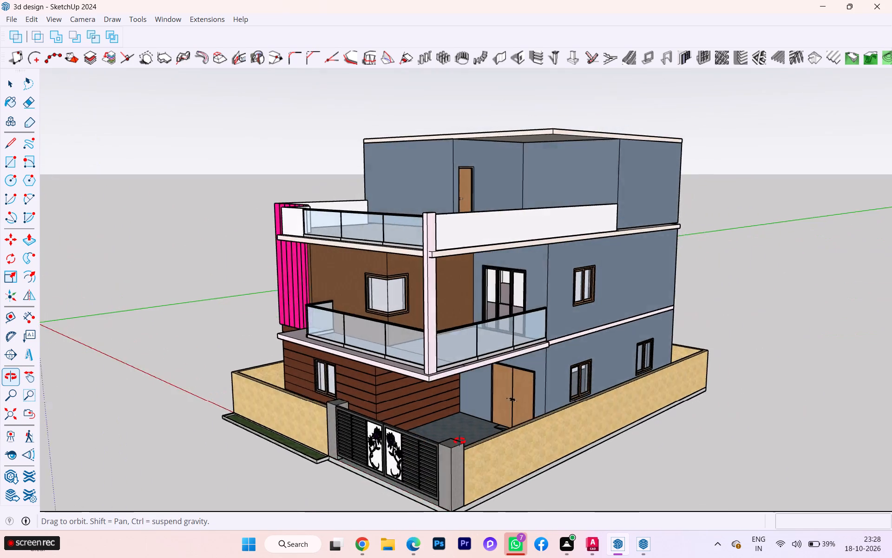
middle_drag(459, 441, 520, 439)
middle_drag(515, 444, 559, 421)
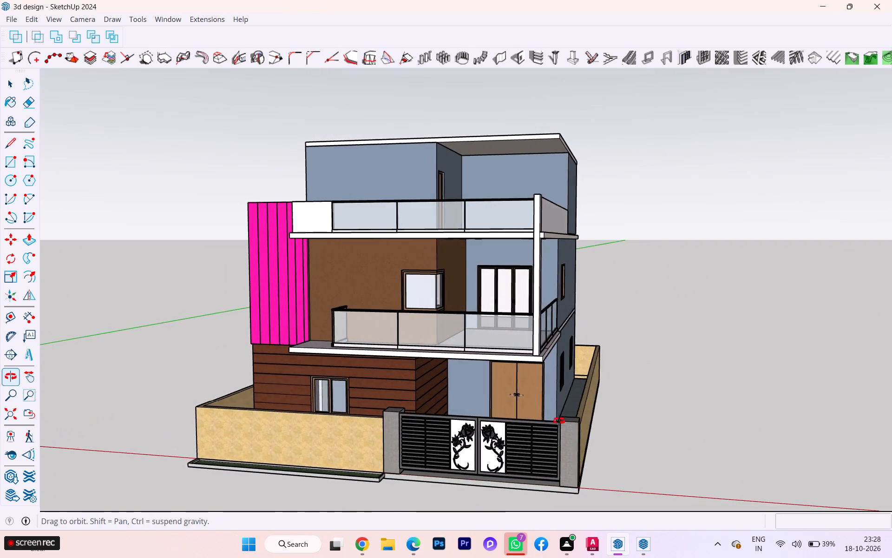
middle_drag(559, 421, 483, 416)
scroll(507, 417, up, 1)
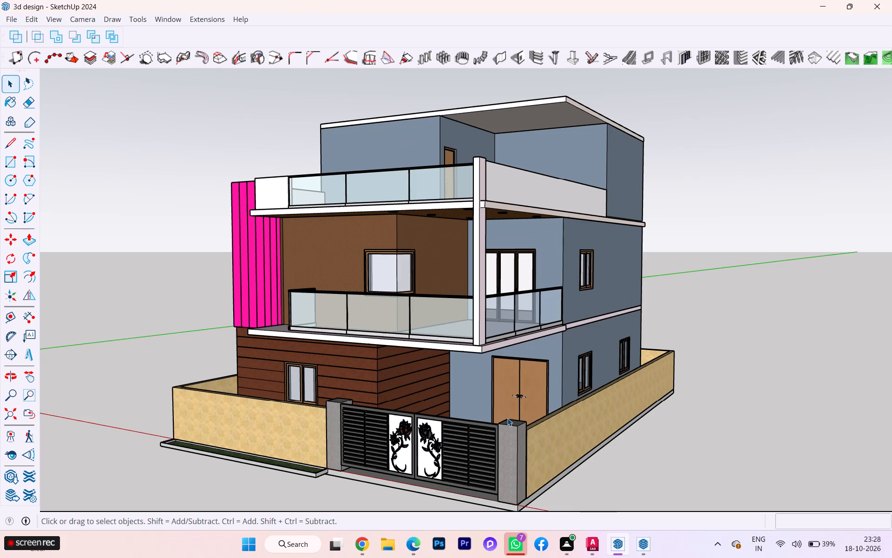
middle_click(507, 418)
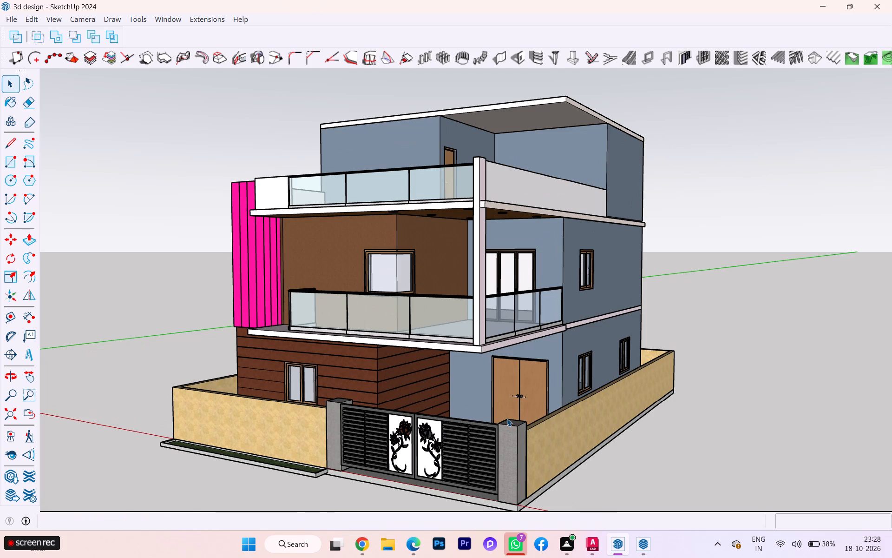
Send the villa model to LayOut using the plain paper A4 Portrait template.
click(15, 13)
click(5, 25)
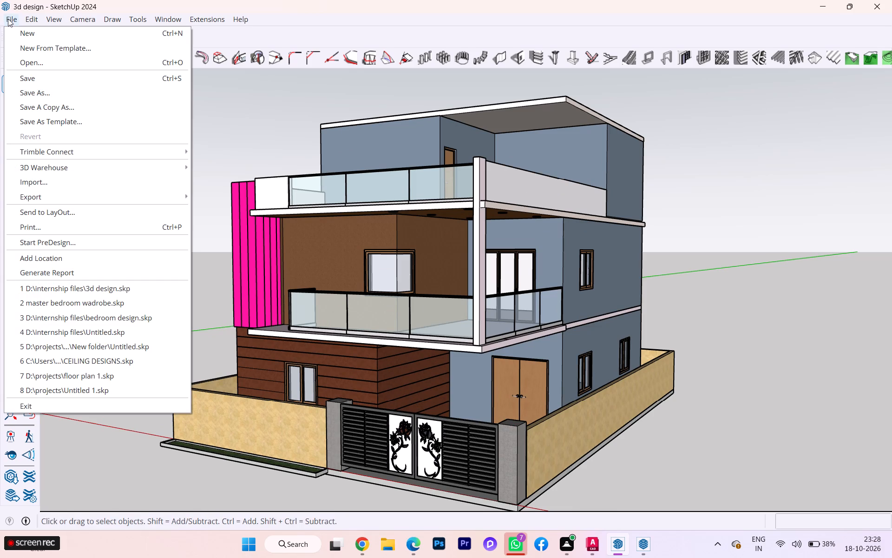
click(89, 212)
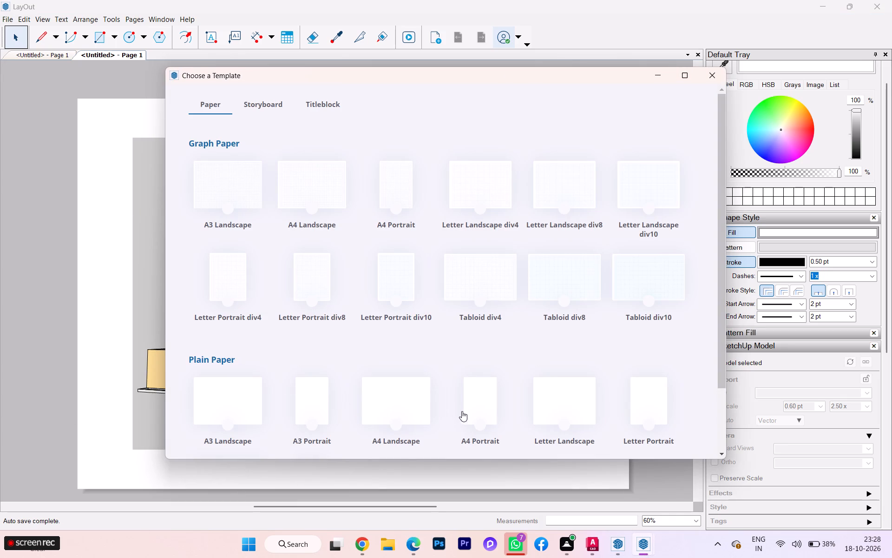
click(479, 412)
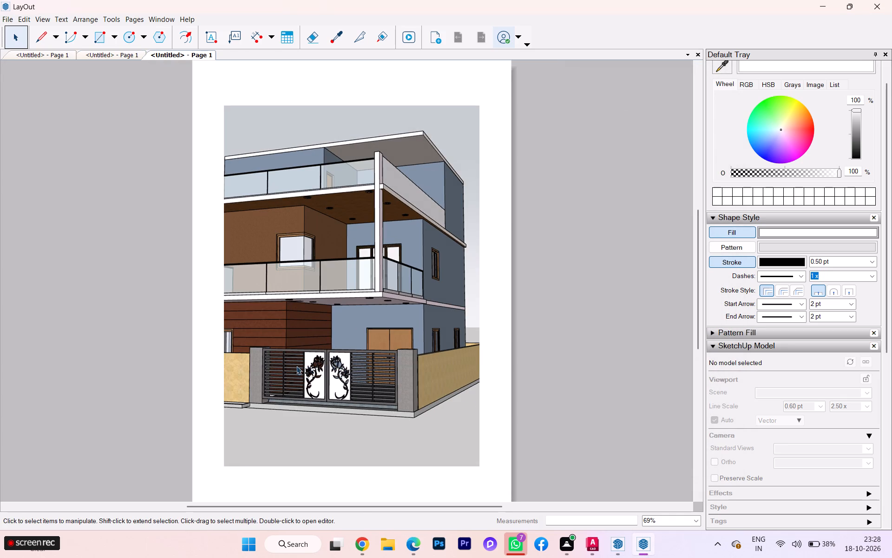
Widen the villa model viewport on both sides so it spans the full width of the A4 page.
click(225, 299)
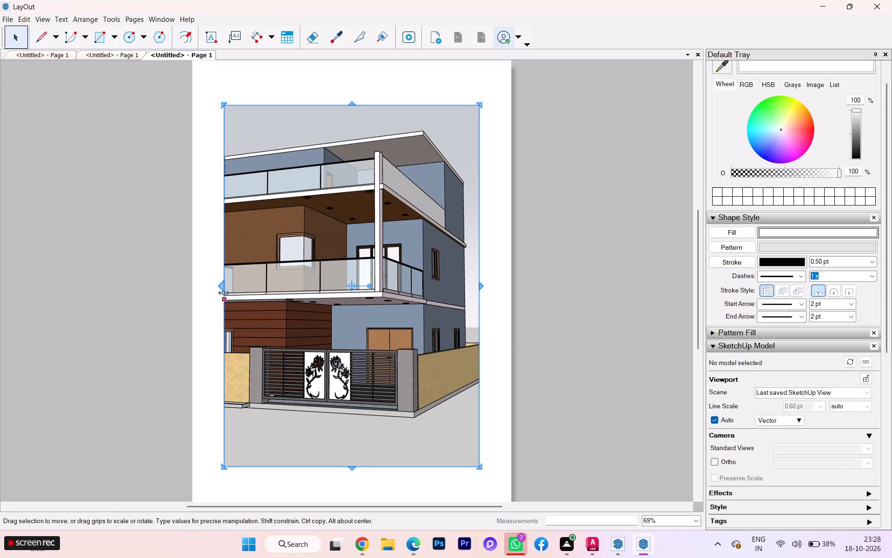
click(223, 292)
drag(222, 285, 195, 283)
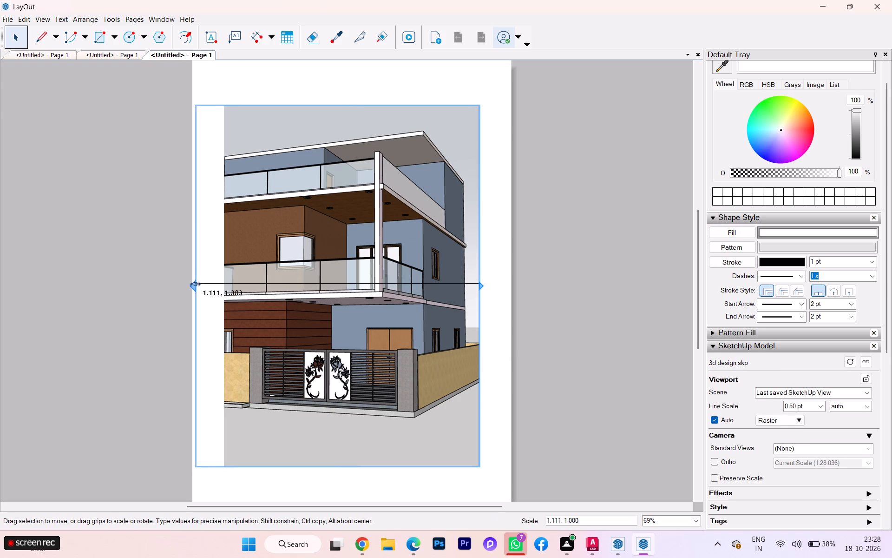
drag(195, 283, 192, 283)
drag(481, 289, 493, 287)
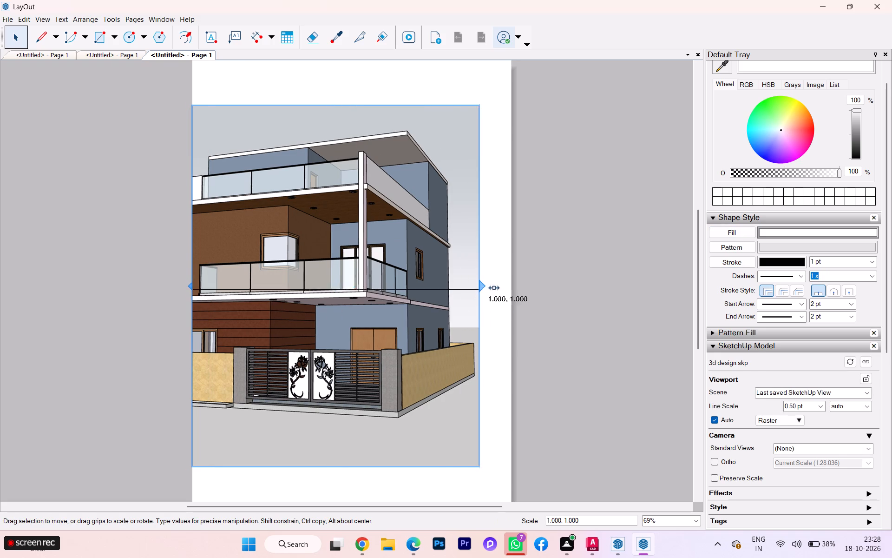
drag(493, 287, 511, 285)
scroll(387, 314, down, 2)
scroll(362, 344, down, 1)
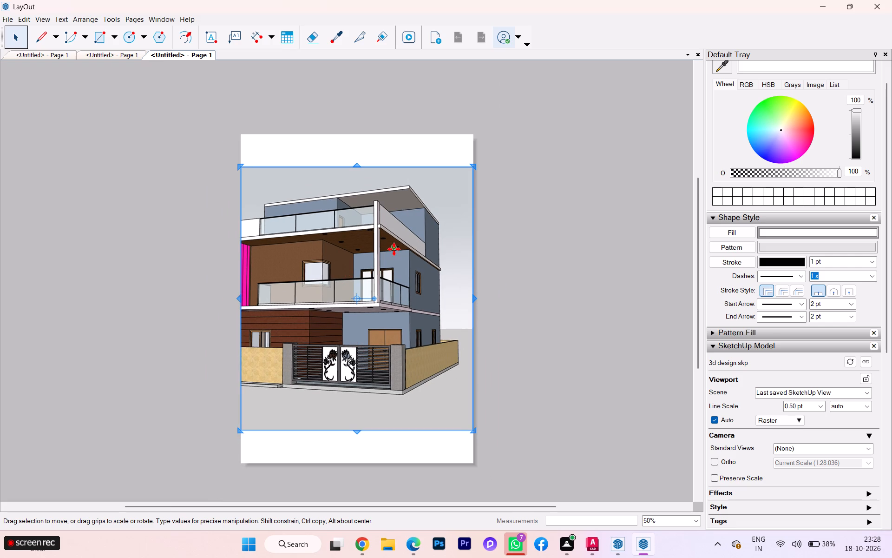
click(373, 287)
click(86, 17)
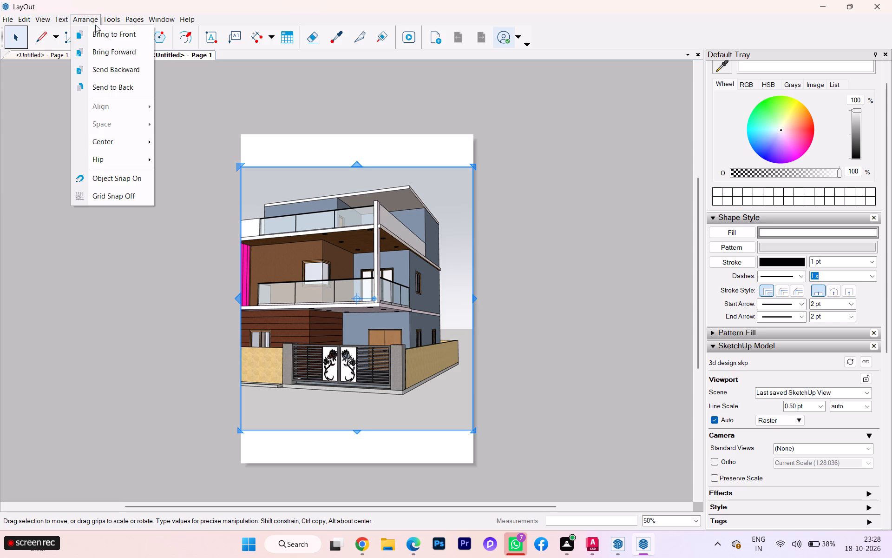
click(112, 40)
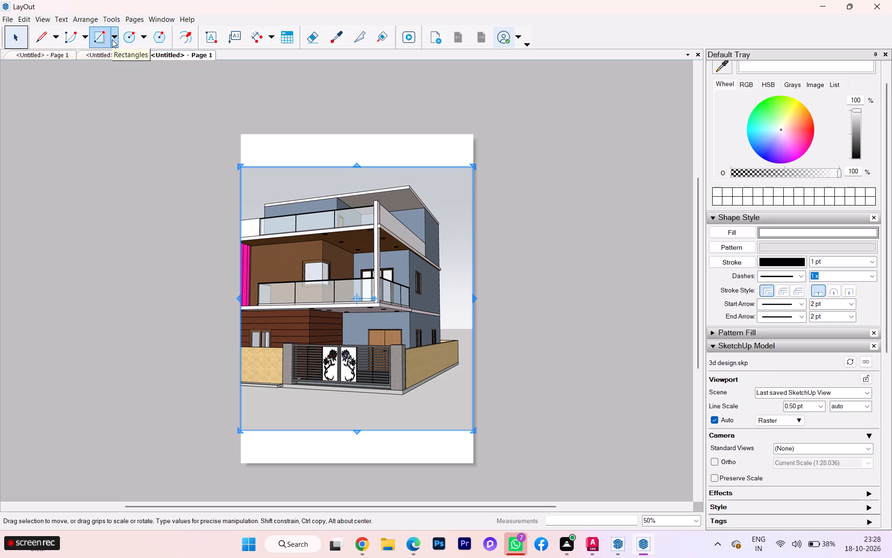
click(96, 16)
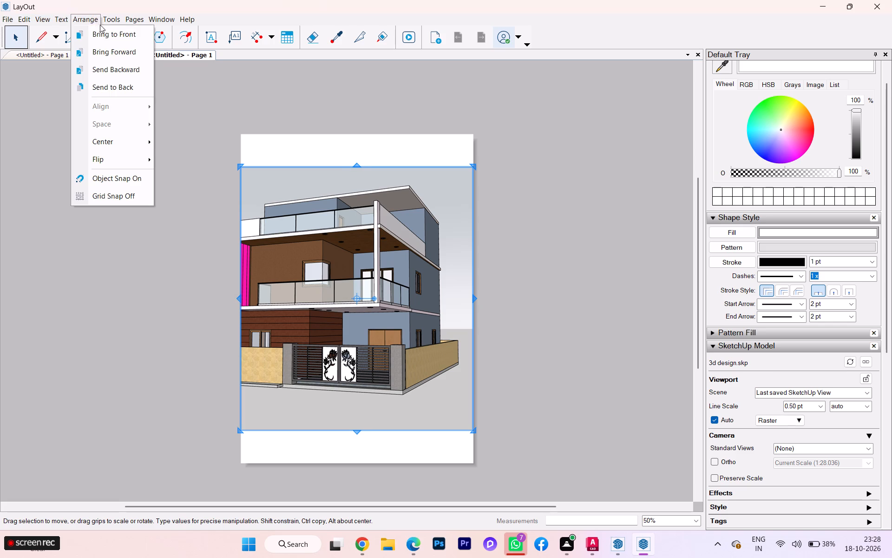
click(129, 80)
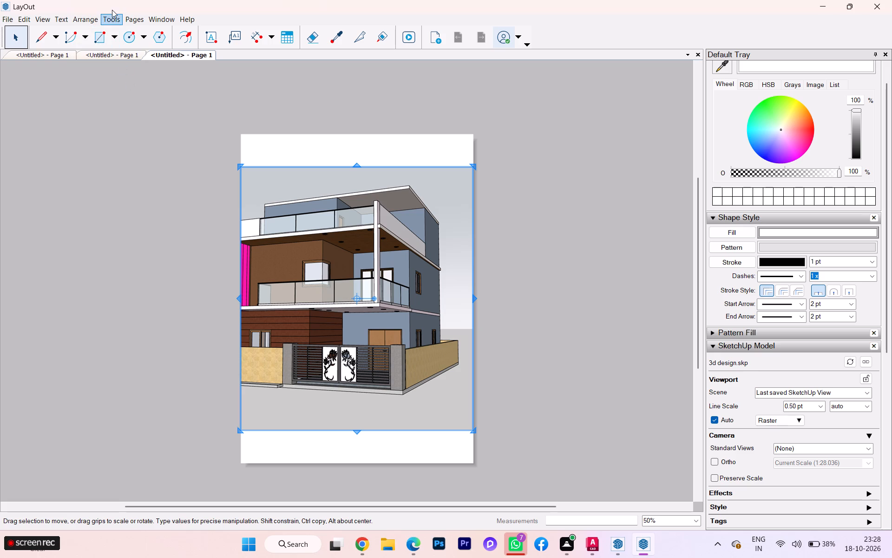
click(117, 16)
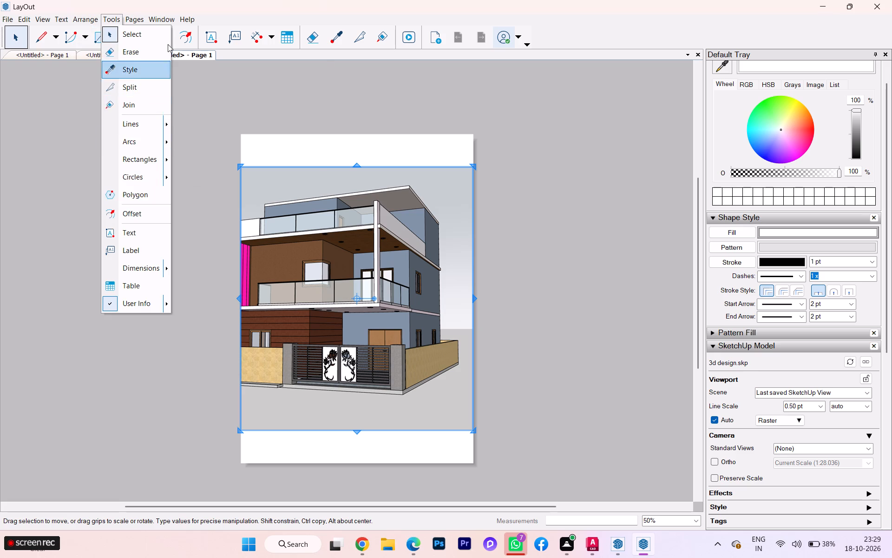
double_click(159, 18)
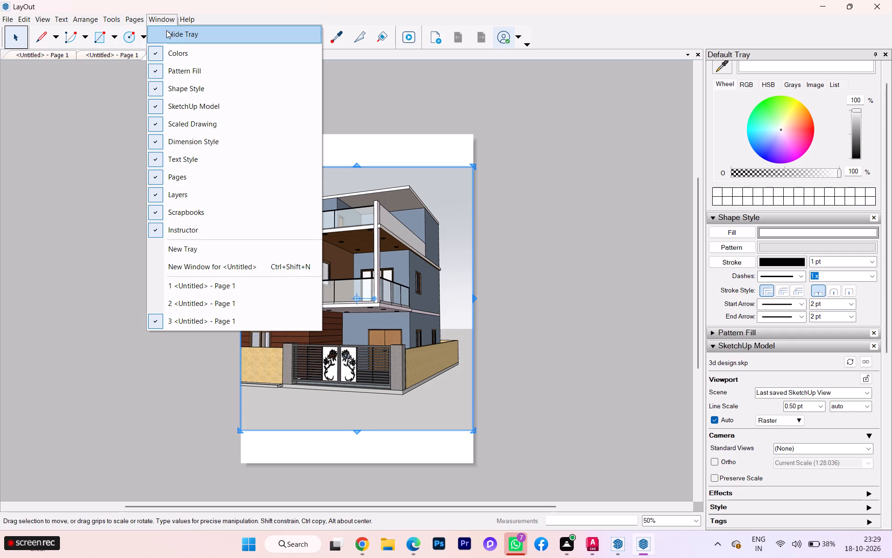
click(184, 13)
Check the page setup for paper size and orientation options, and close it without changes.
click(12, 16)
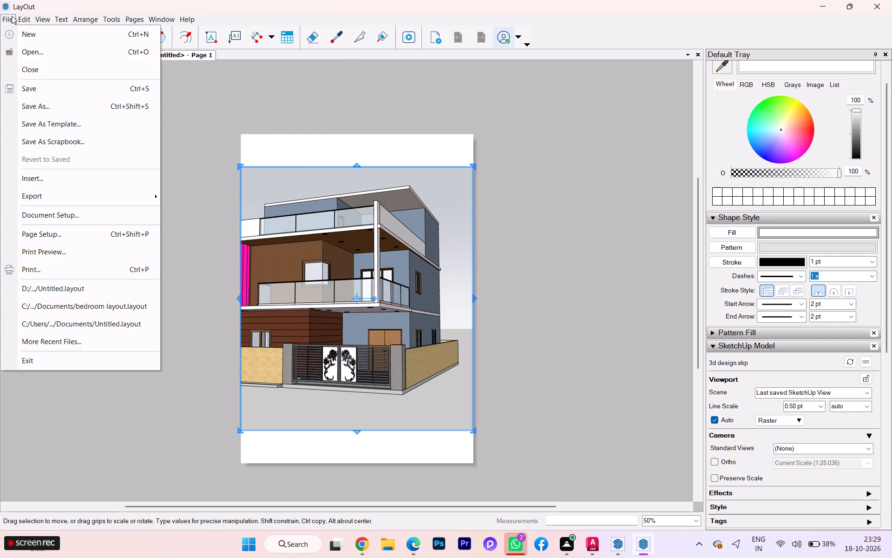
click(5, 15)
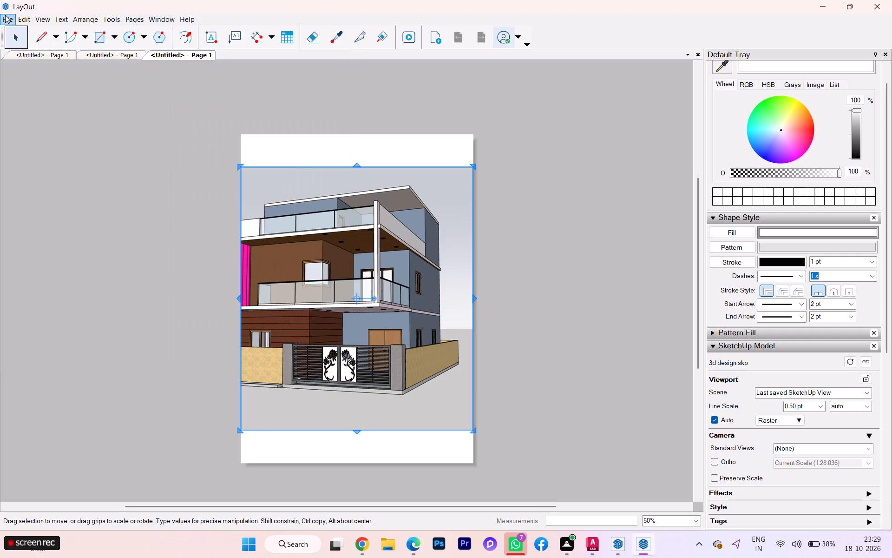
click(5, 15)
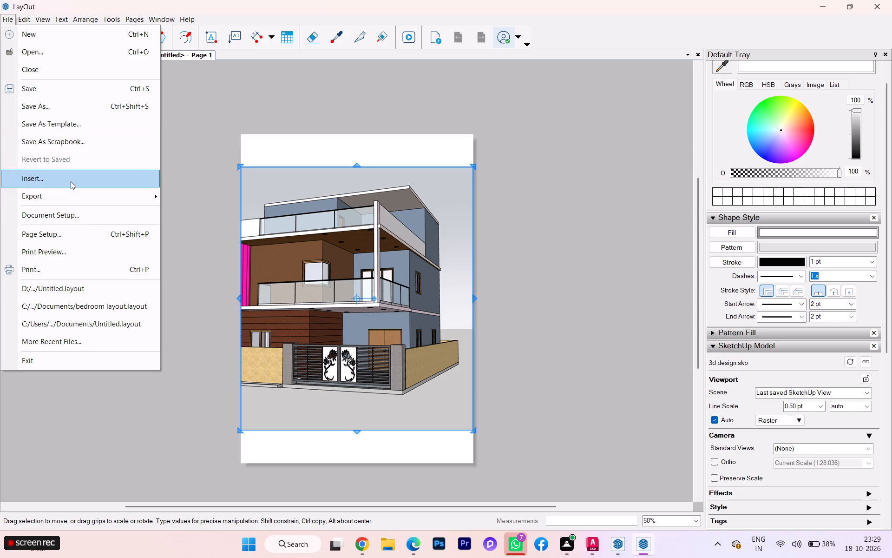
click(73, 232)
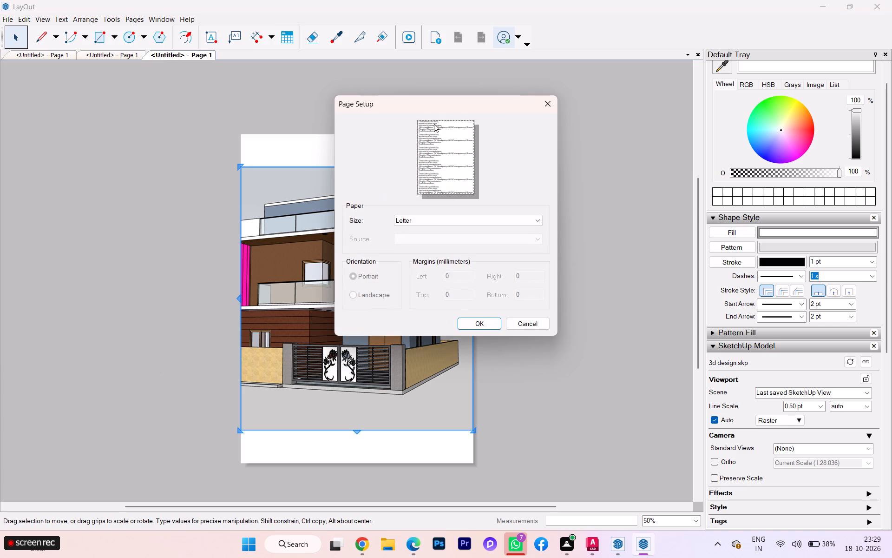
click(547, 102)
Create a new document from the plain paper A3 Landscape template.
click(5, 14)
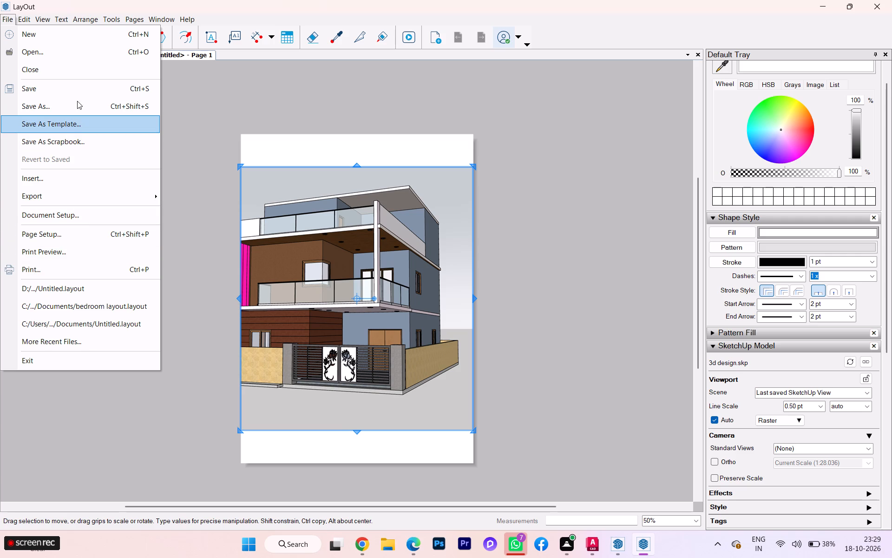
click(40, 36)
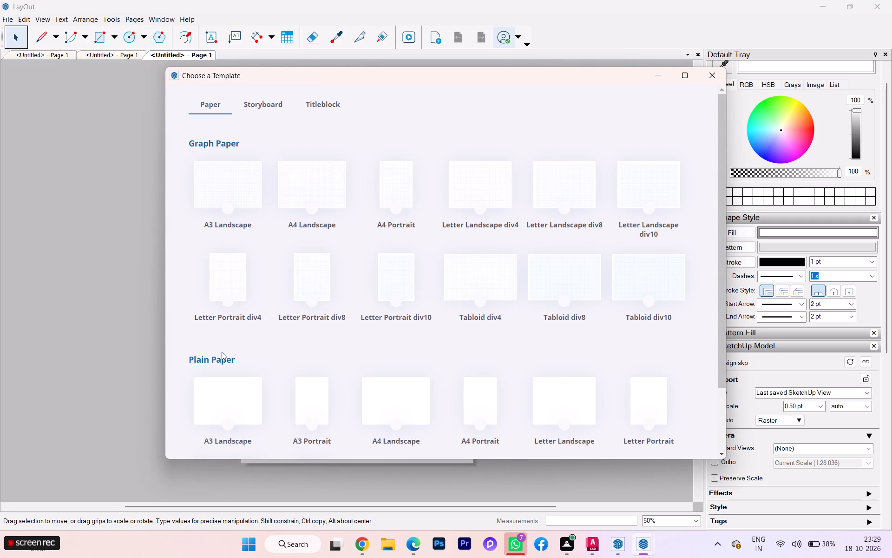
scroll(222, 352, down, 1)
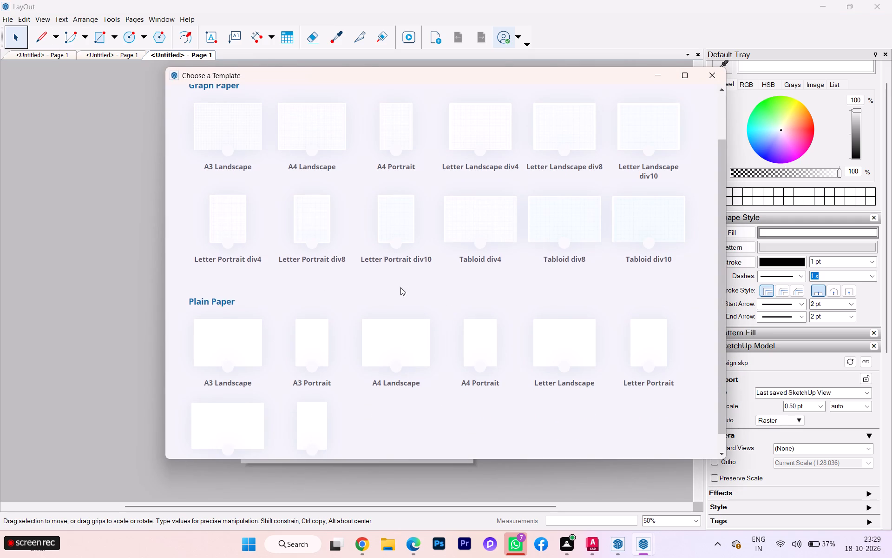
scroll(320, 379, down, 4)
scroll(315, 376, up, 2)
scroll(315, 376, down, 6)
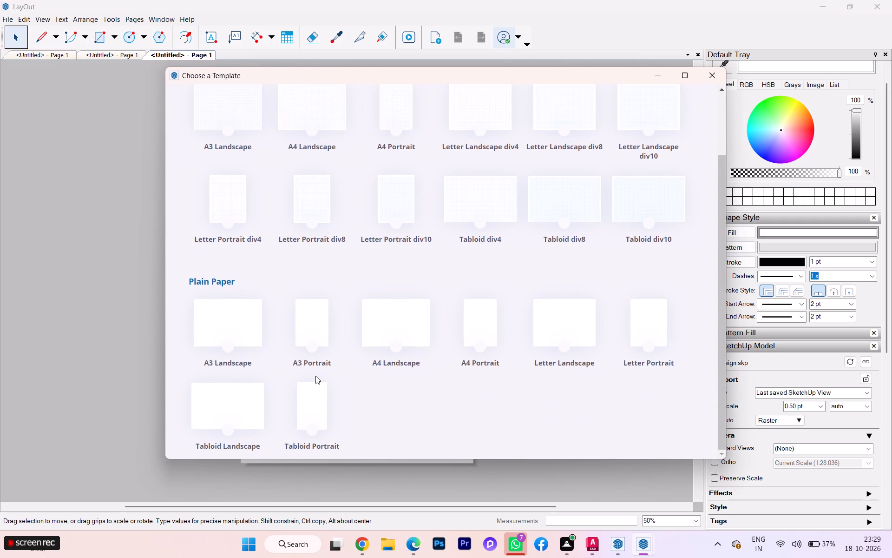
click(236, 329)
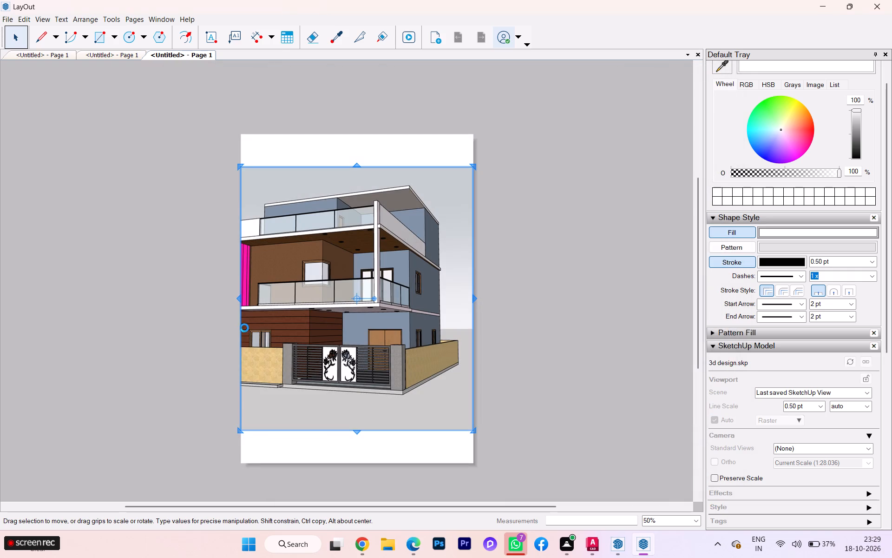
scroll(244, 328, down, 2)
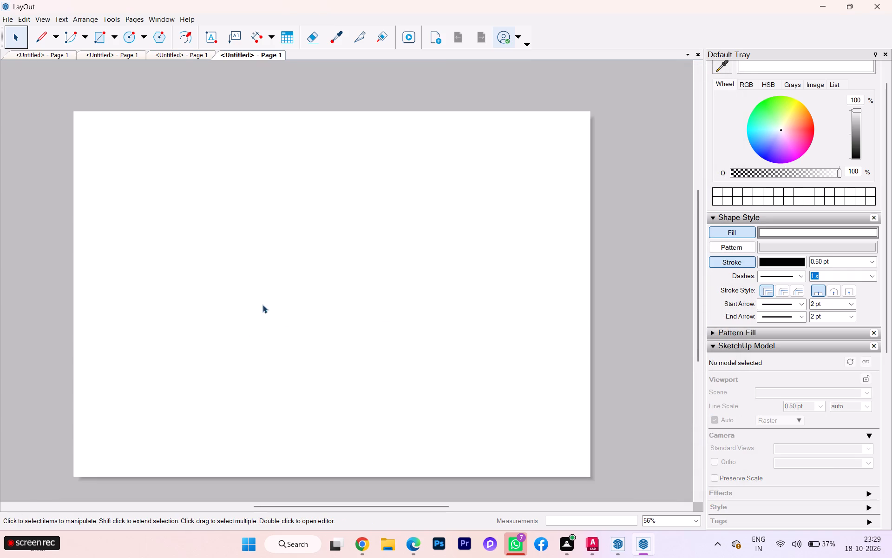
Copy the villa model viewport from the A4 portrait document and paste it into the new A3 landscape document.
click(178, 50)
click(177, 53)
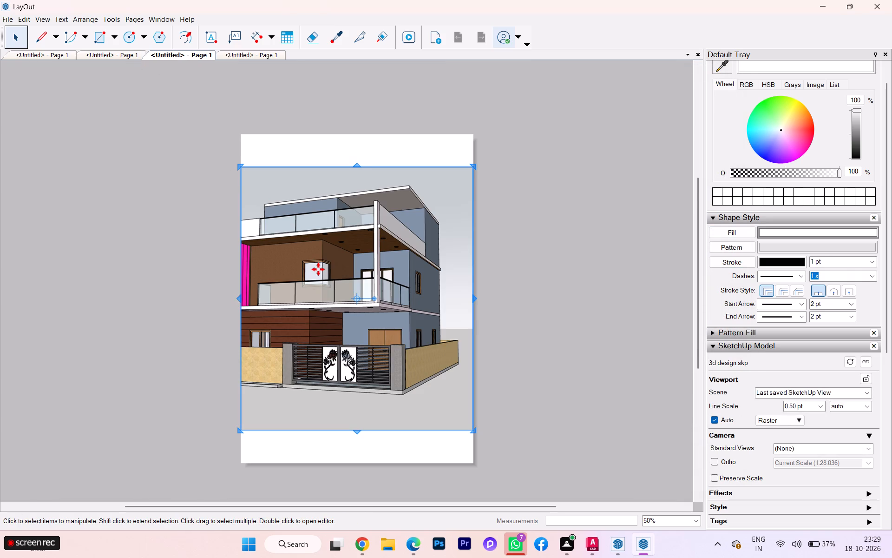
key(ctrl+c)
click(236, 51)
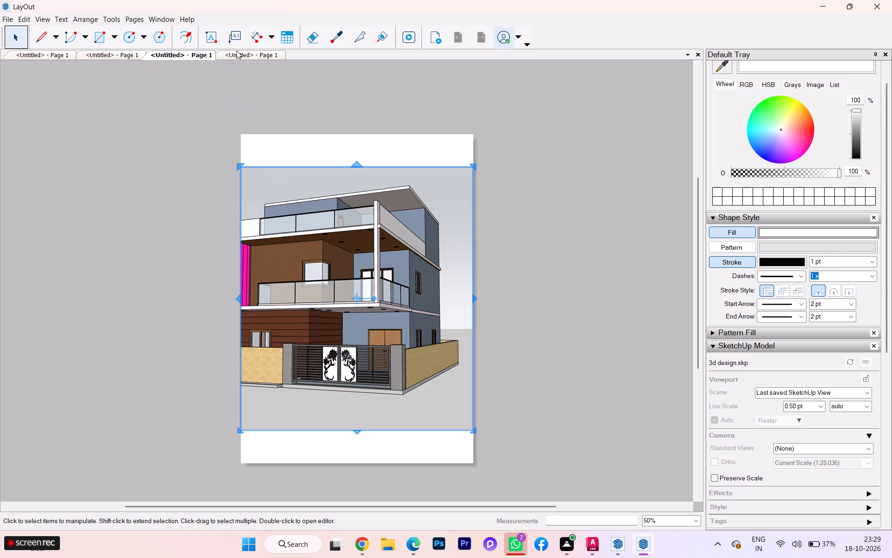
key(ctrl+v)
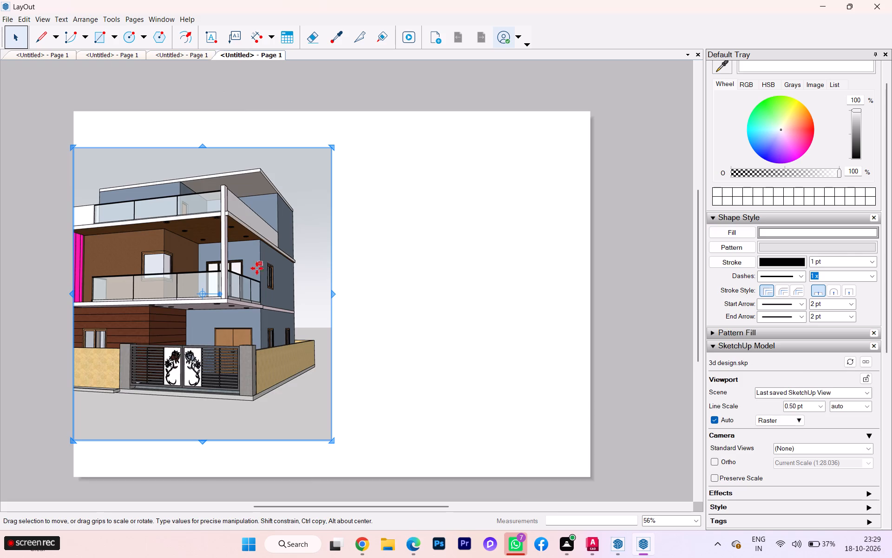
Widen the pasted viewport towards the page's right side and pull its left edge in from the page border.
drag(334, 291, 485, 295)
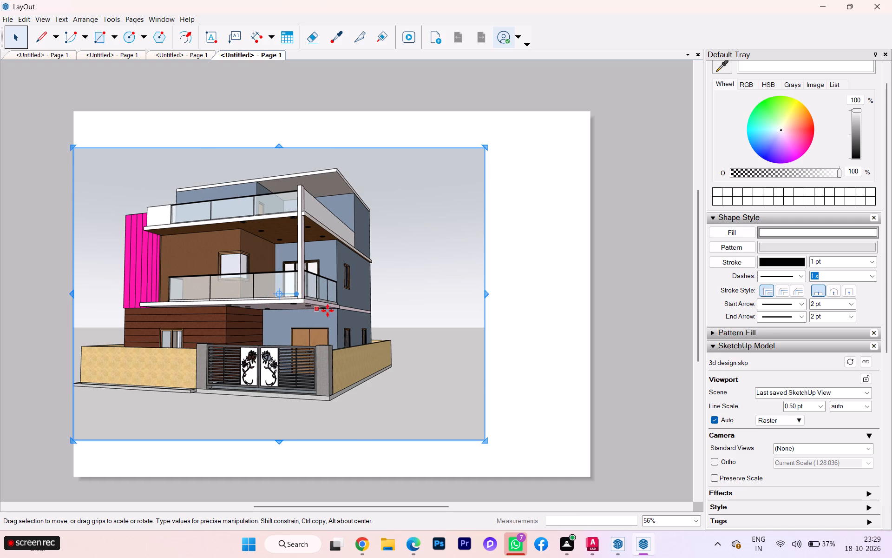
drag(71, 293, 77, 293)
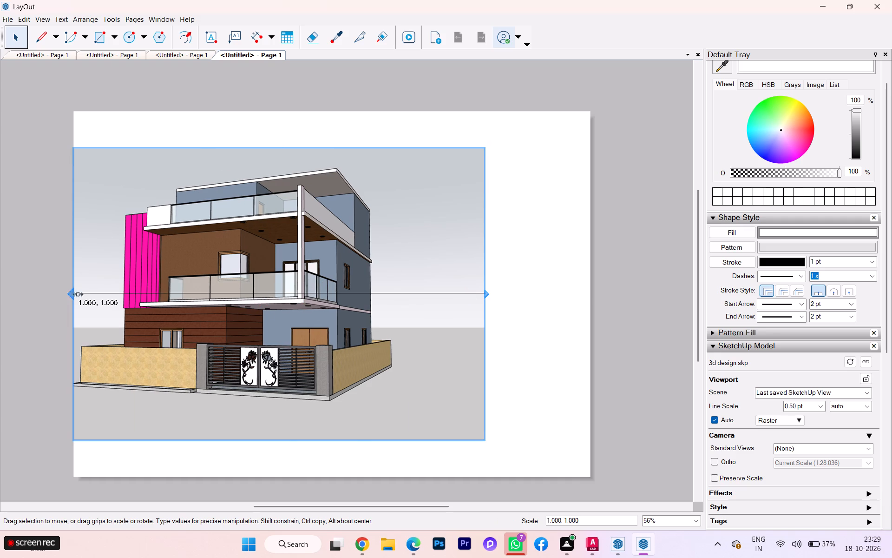
drag(77, 293, 105, 296)
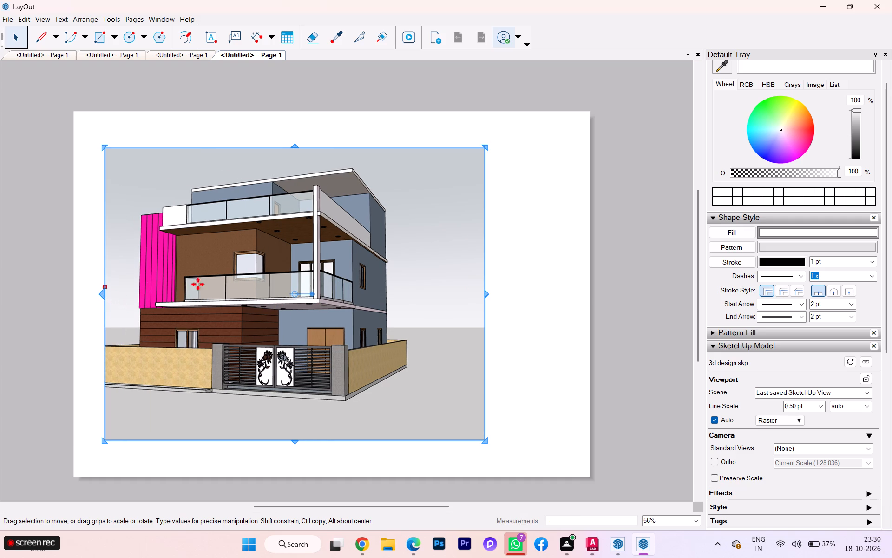
Check the other open layouts for reference, and adjust the viewport's left and right edges until the whole villa fits with side margins.
click(49, 58)
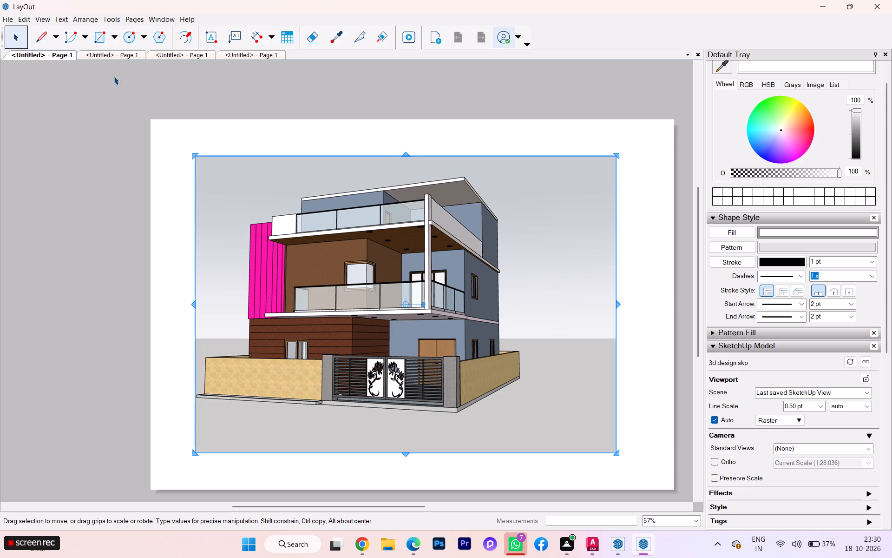
click(111, 57)
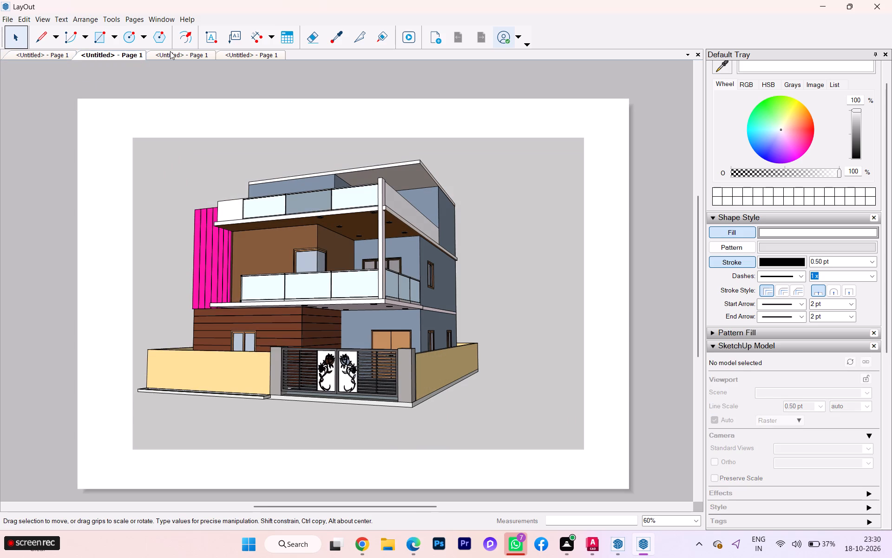
click(170, 51)
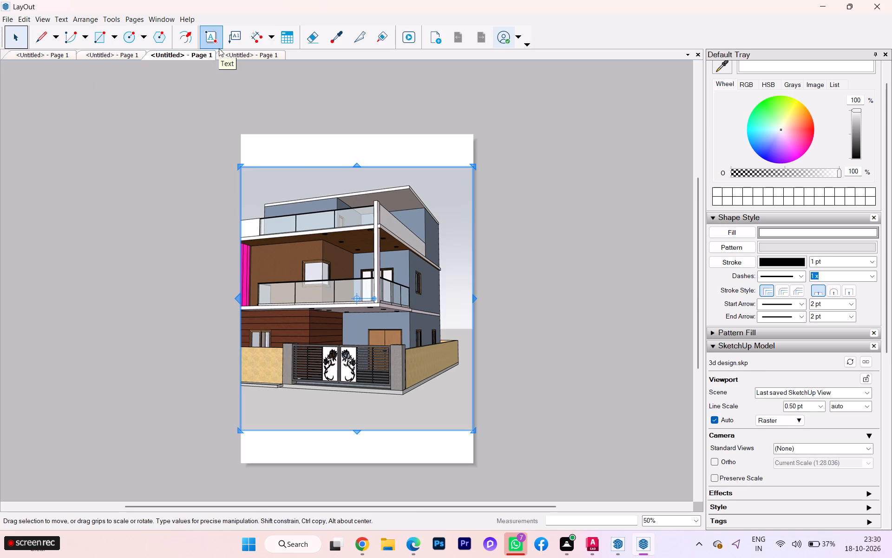
click(248, 53)
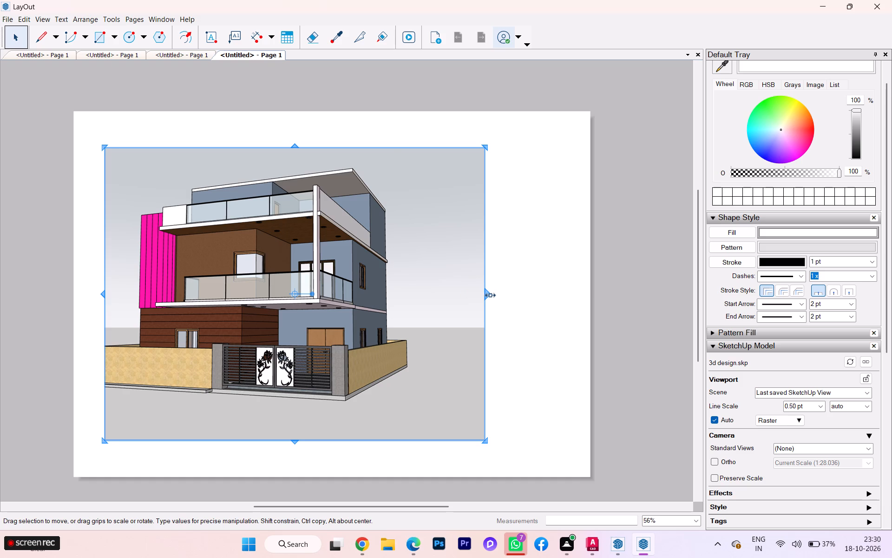
drag(490, 294, 531, 300)
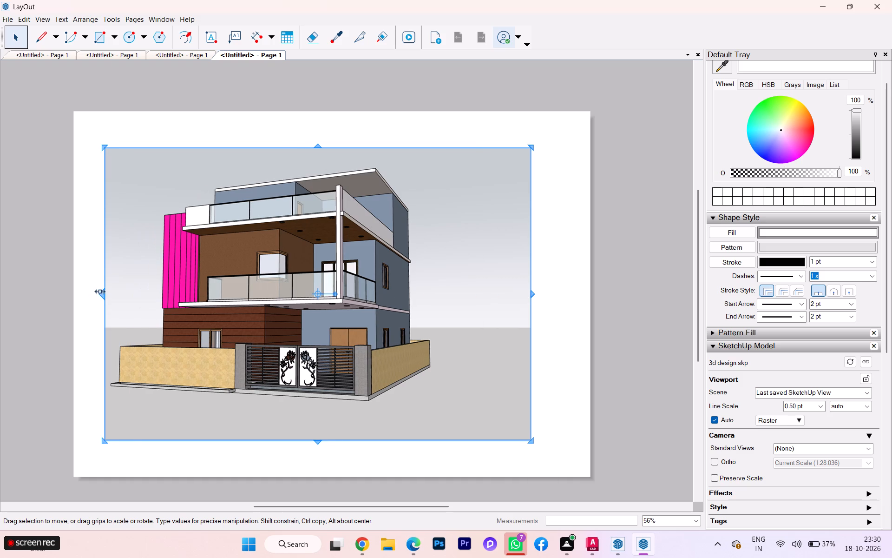
drag(101, 292, 168, 298)
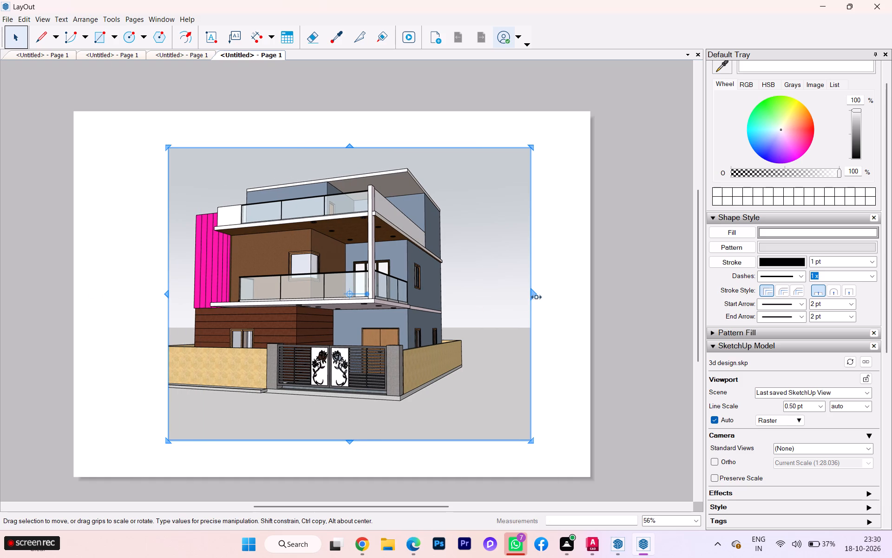
drag(536, 296, 480, 313)
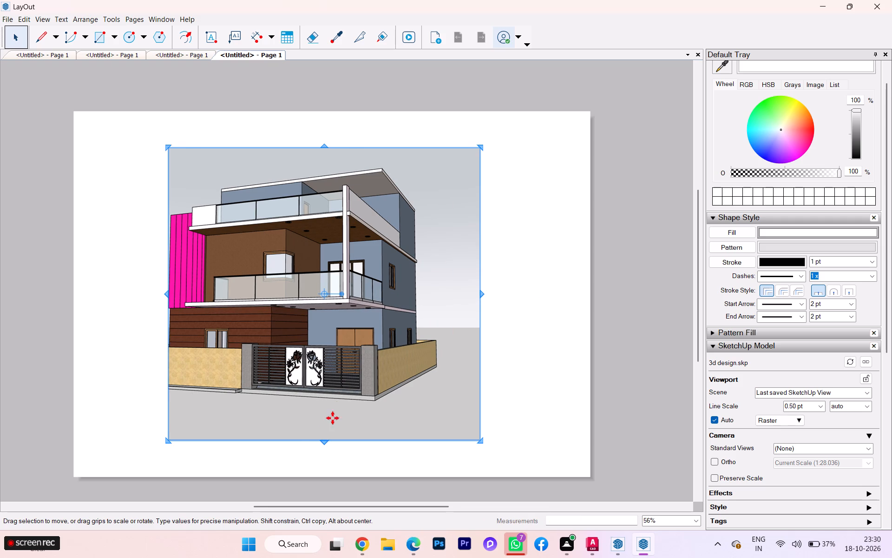
drag(166, 295, 134, 299)
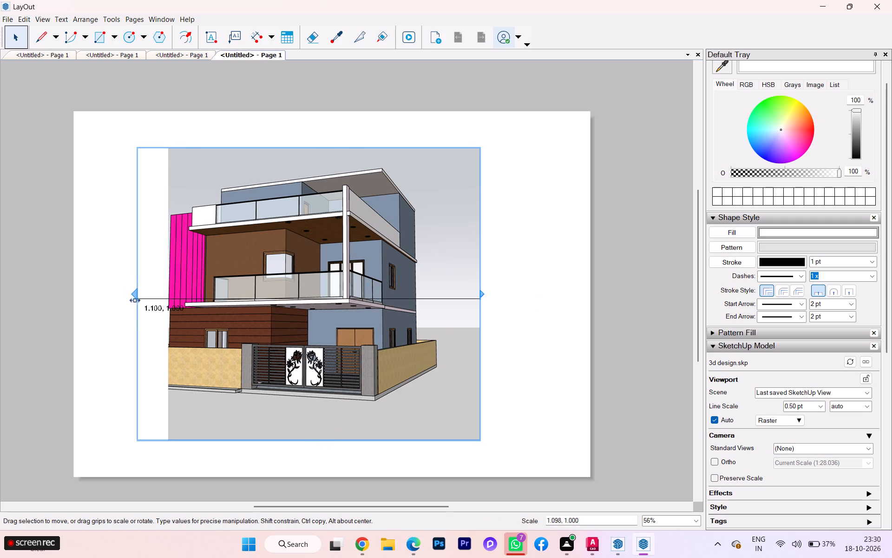
drag(134, 299, 131, 299)
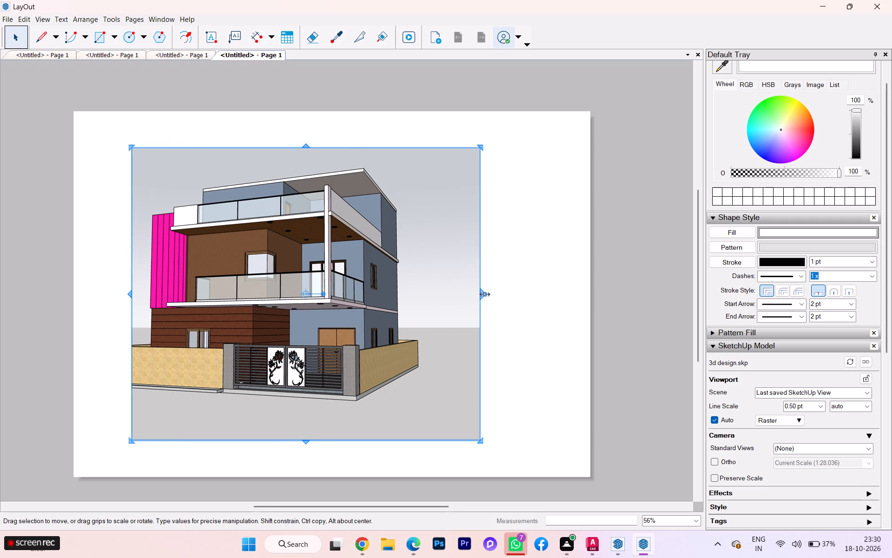
drag(484, 292, 447, 299)
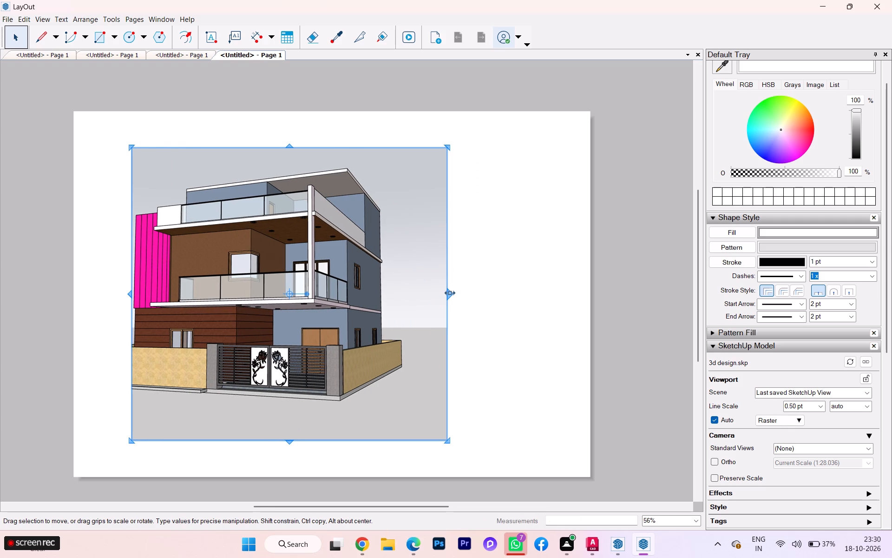
drag(449, 292, 522, 289)
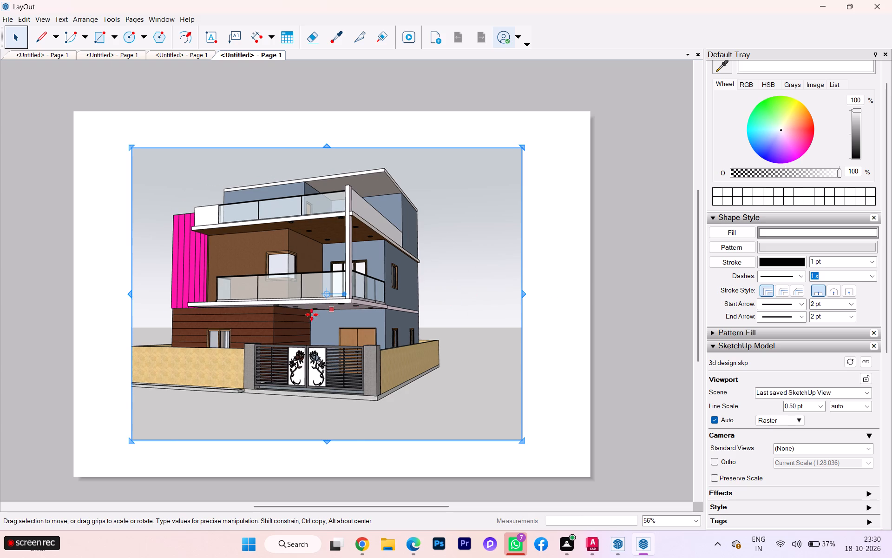
drag(130, 295, 105, 298)
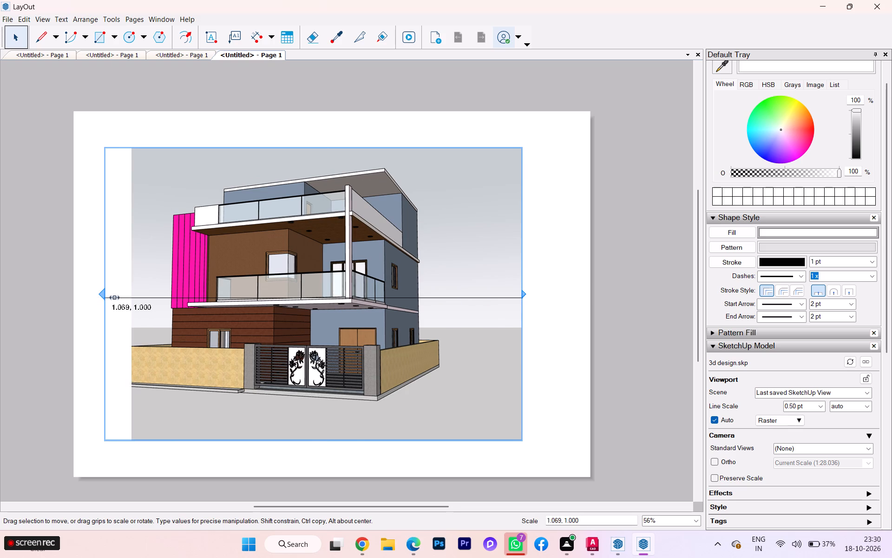
Enlarge the viewport vertically and extend its right edge so it fills most of the A3 page with a margin all round, and deselect it.
drag(314, 441, 309, 424)
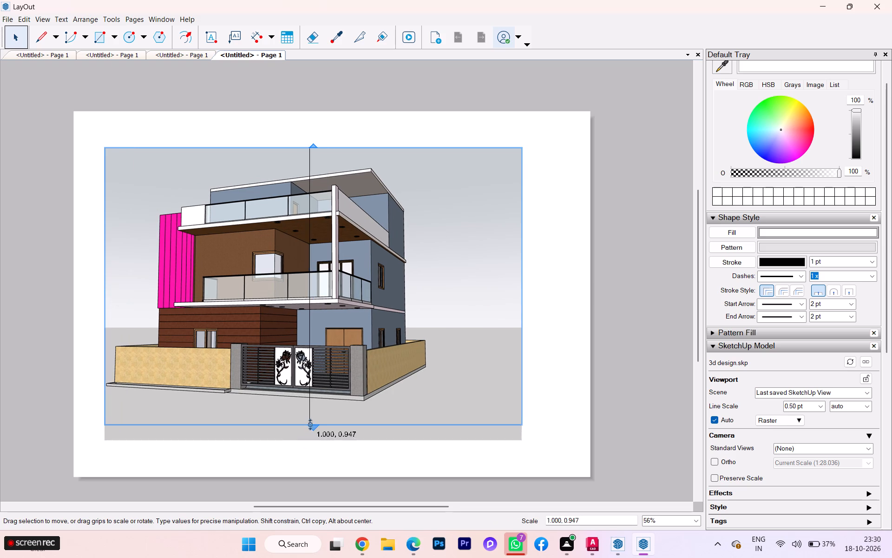
drag(309, 424, 308, 420)
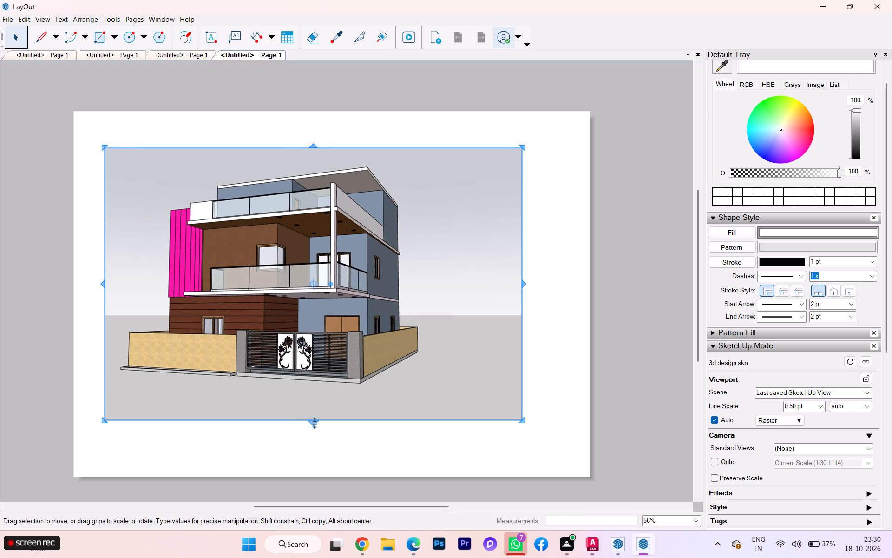
drag(314, 422, 317, 472)
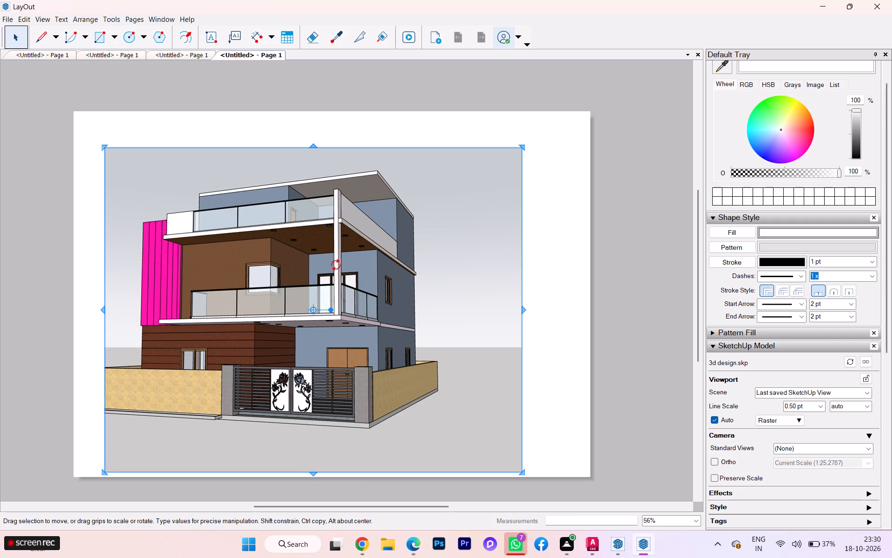
drag(311, 147, 310, 128)
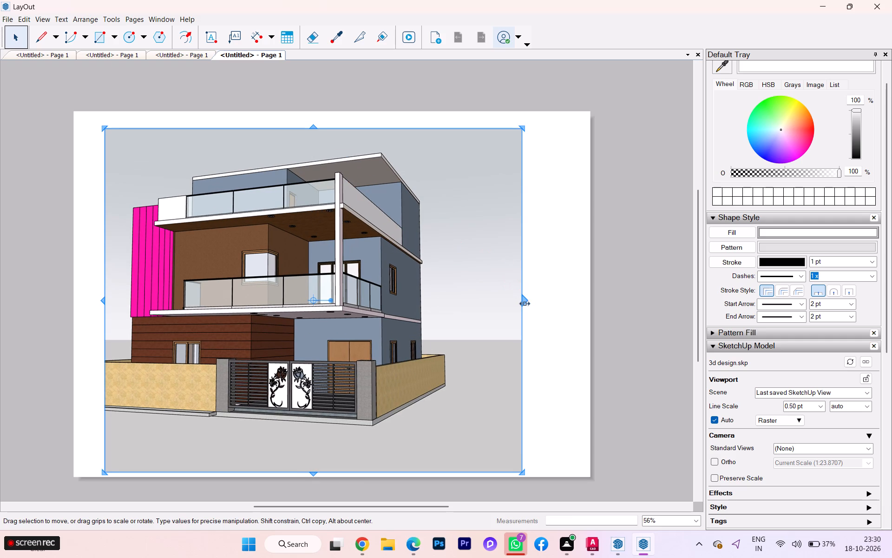
drag(525, 299, 546, 291)
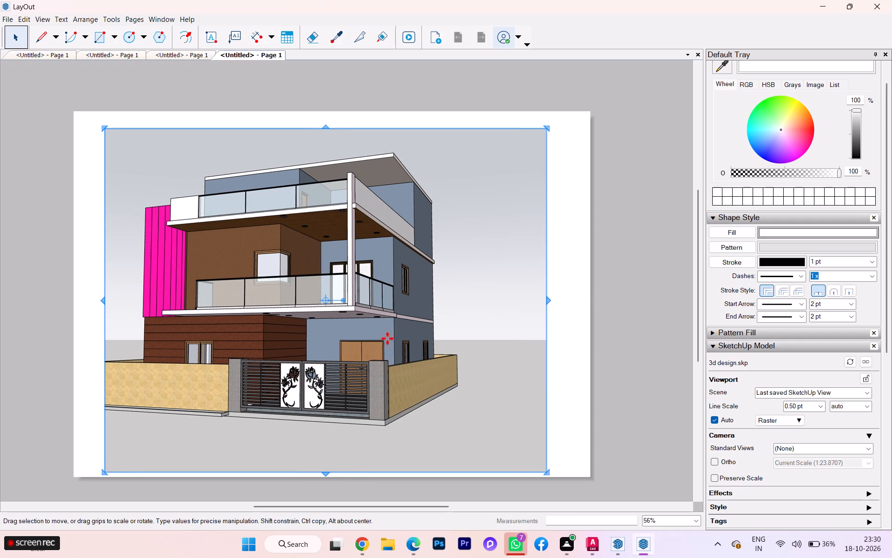
drag(324, 472, 326, 456)
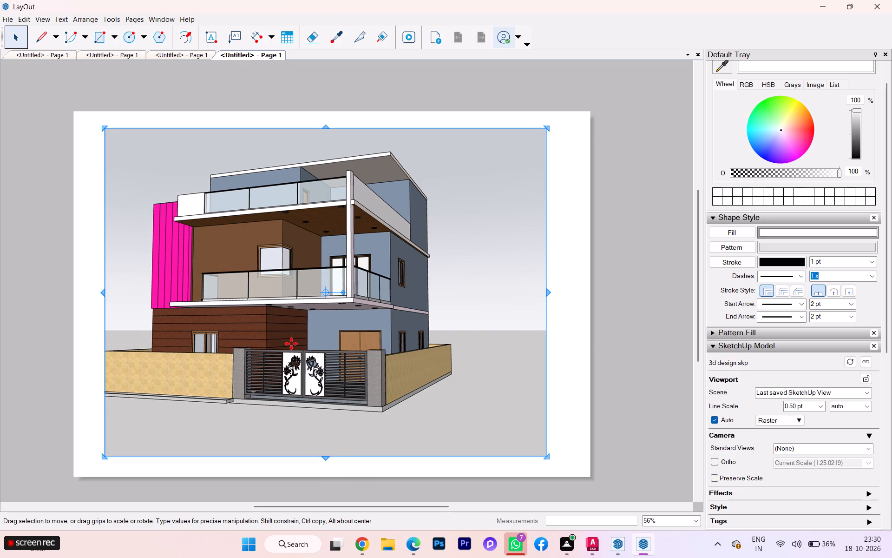
key(space)
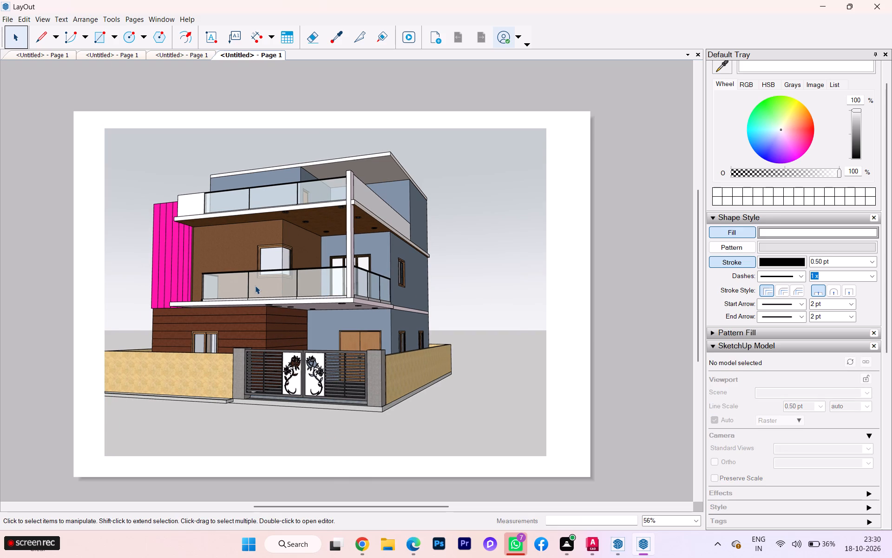
Print all pages of the A3 layout to file with Microsoft Print to PDF in Landscape orientation.
click(4, 20)
click(32, 264)
click(231, 217)
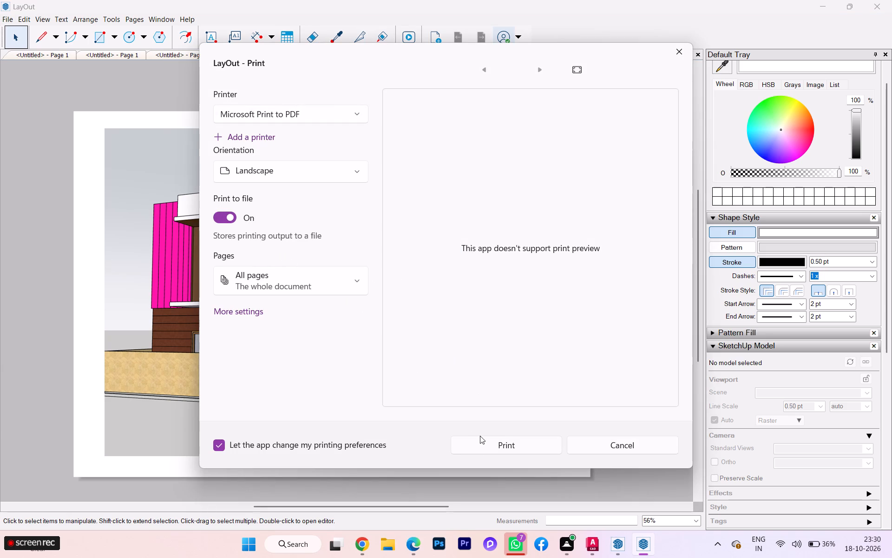
click(301, 174)
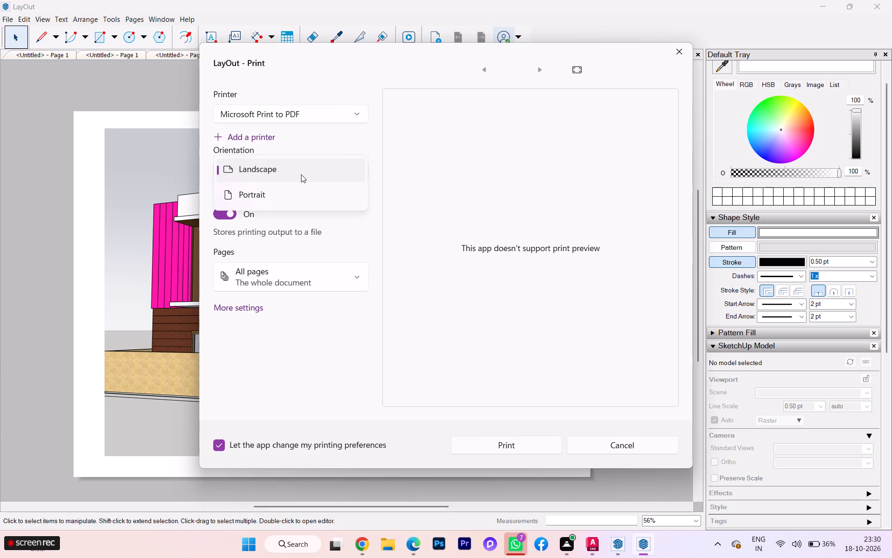
click(269, 191)
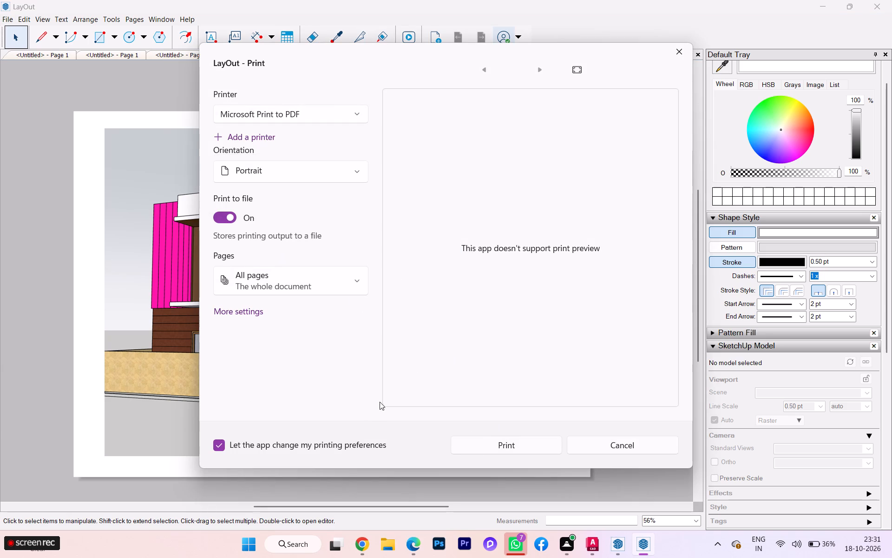
click(271, 176)
click(260, 146)
click(336, 280)
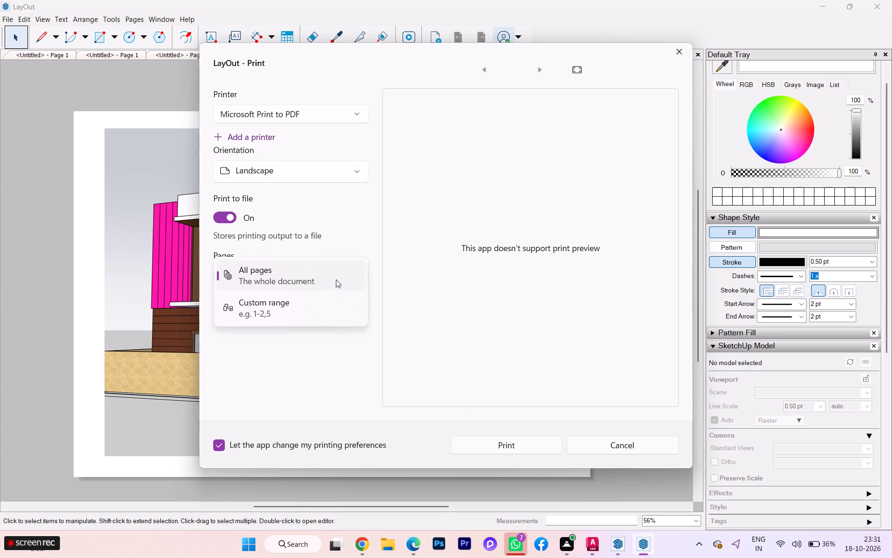
click(305, 284)
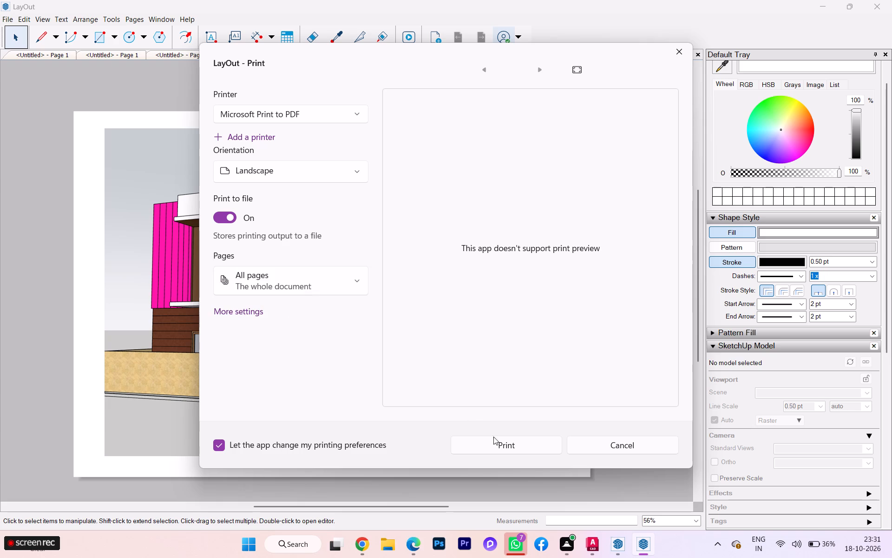
click(501, 443)
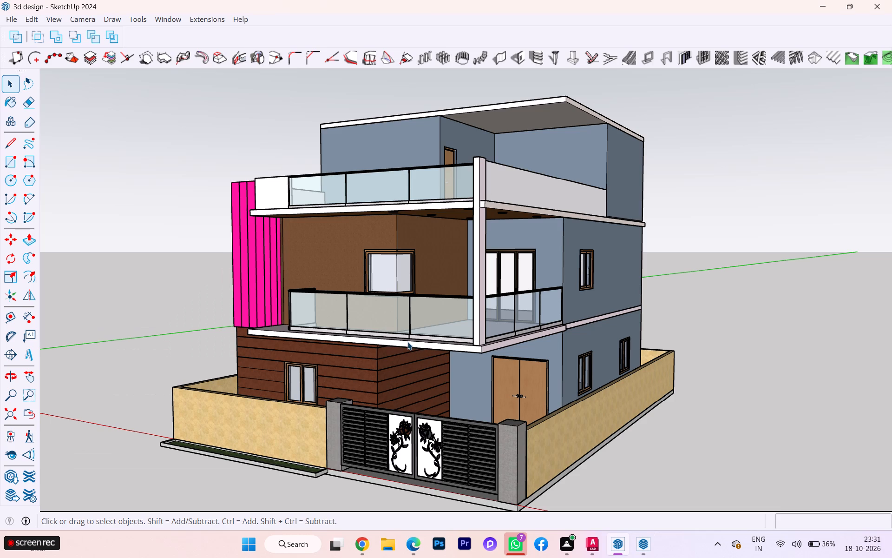
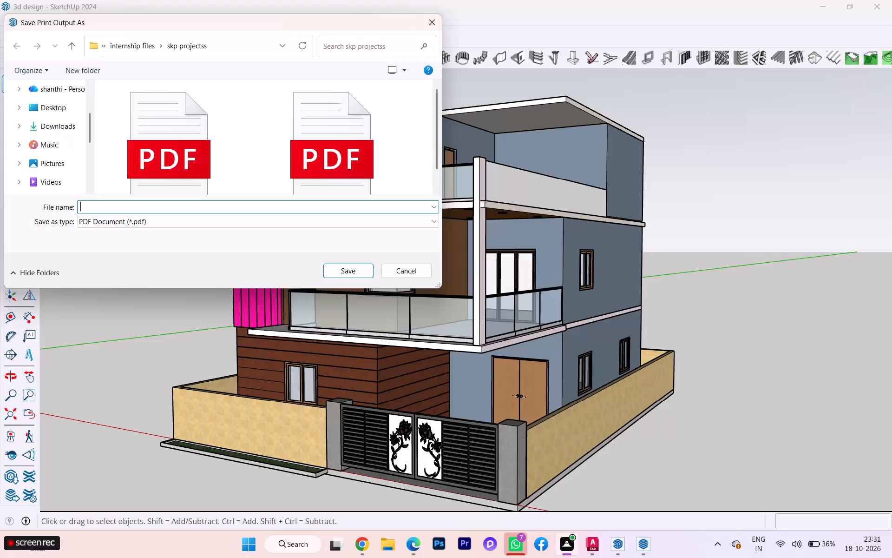
Save the print output as the PDF "residential villa 2" in the skp projectss folder.
scroll(264, 195, down, 4)
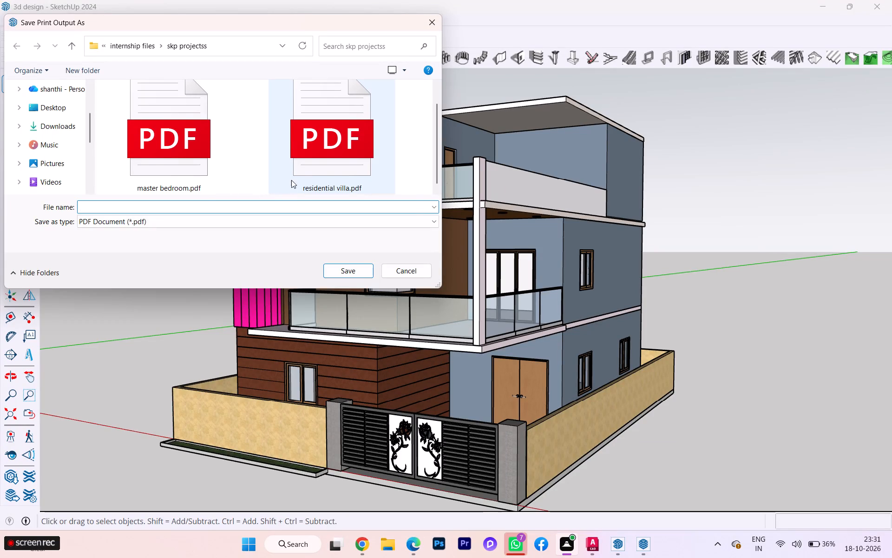
click(299, 178)
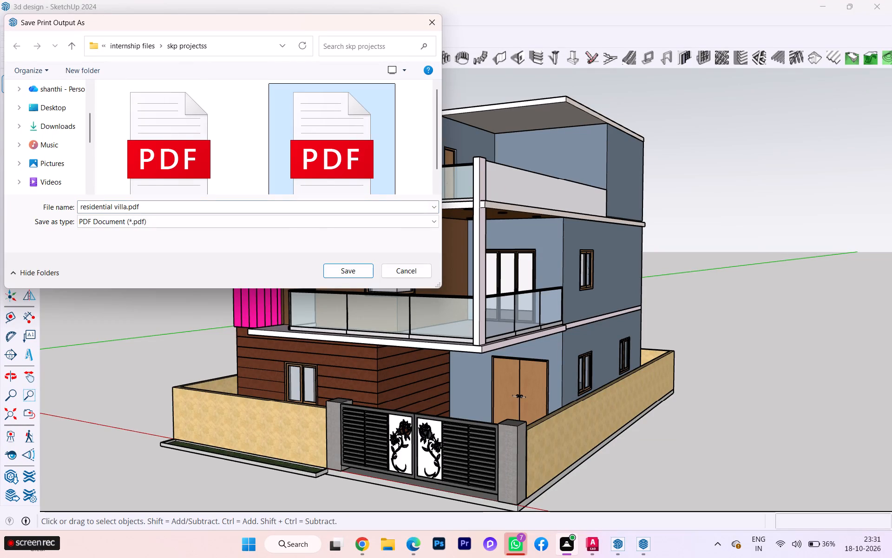
click(128, 204)
click(128, 208)
click(126, 207)
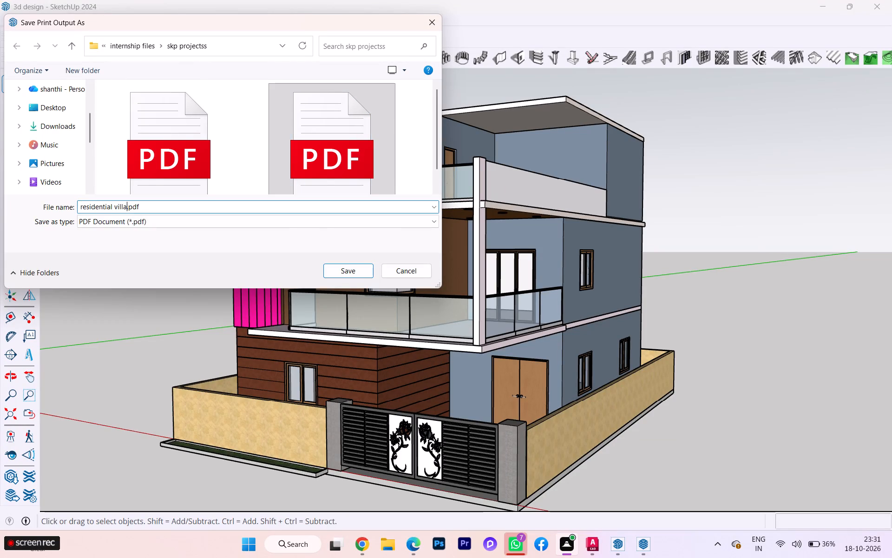
key(space)
key(2)
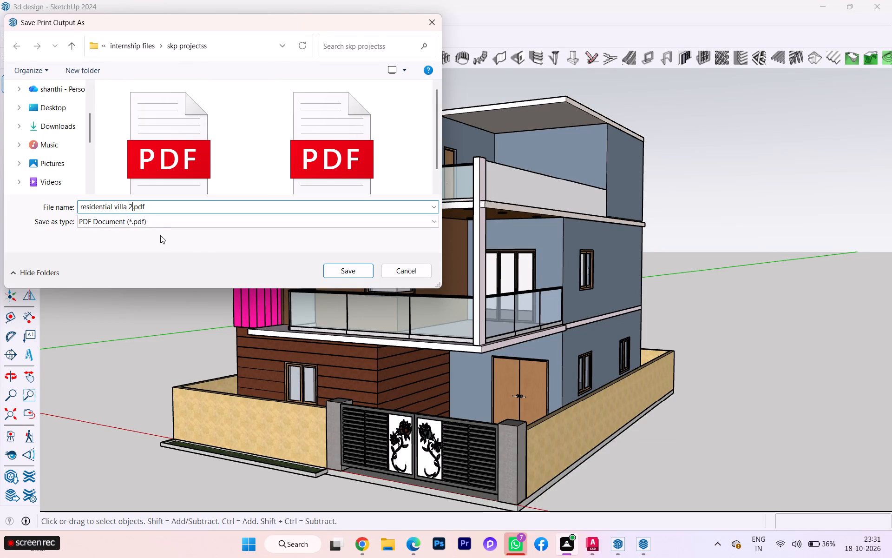
click(360, 266)
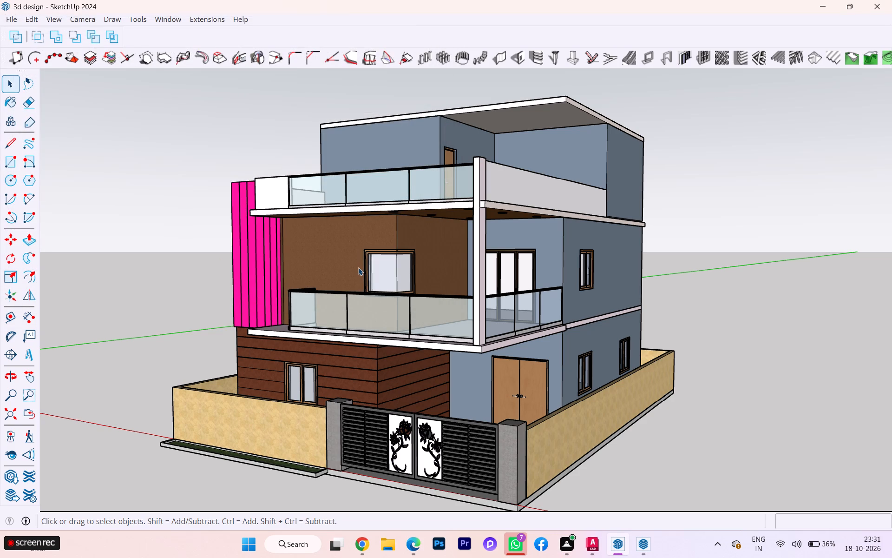